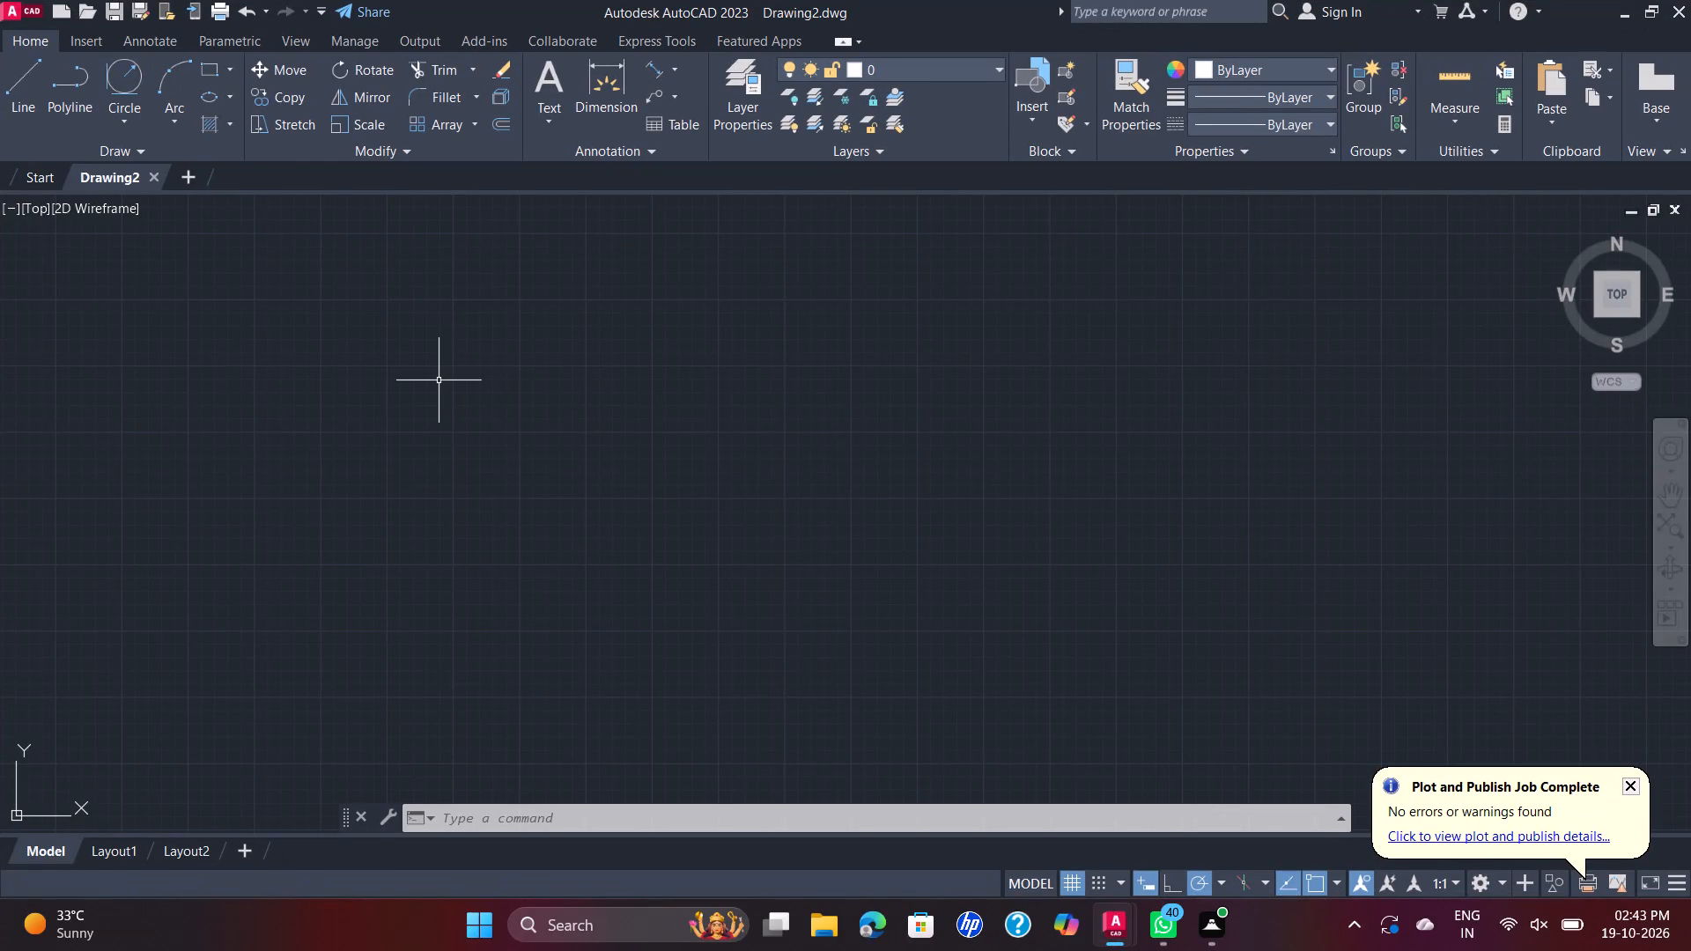
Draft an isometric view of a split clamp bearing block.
Set the drawing units' length precision to two decimal places (0.00).
{"action": "type", "text": "UN"}
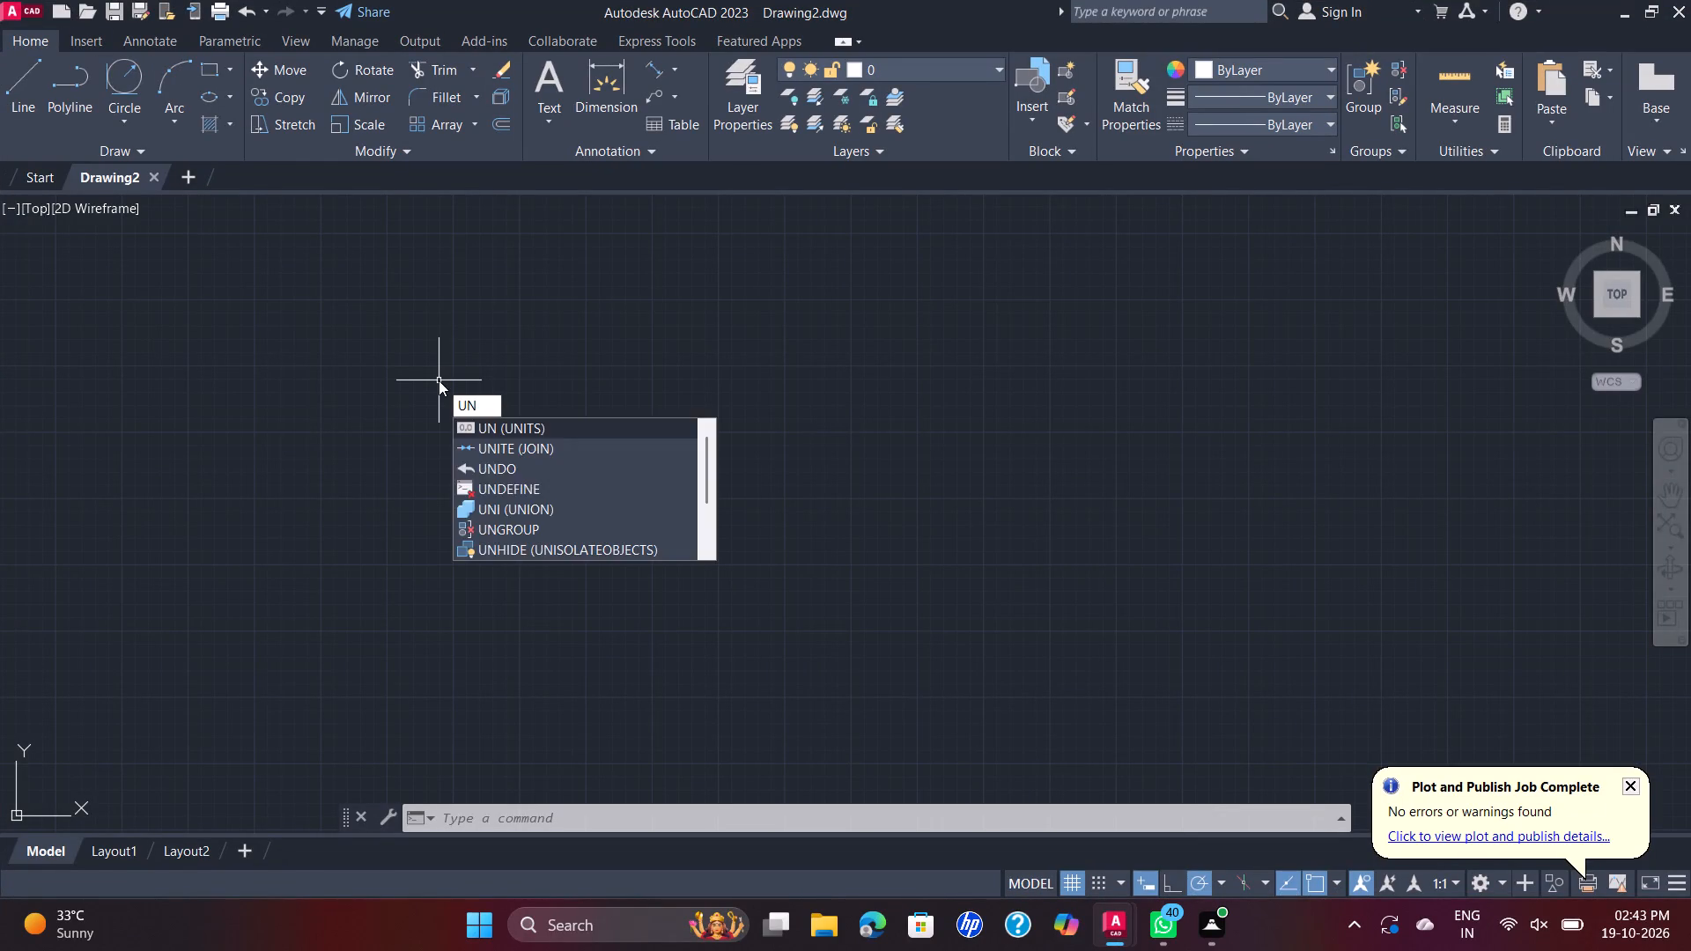
{"action": "key", "text": "Return"}
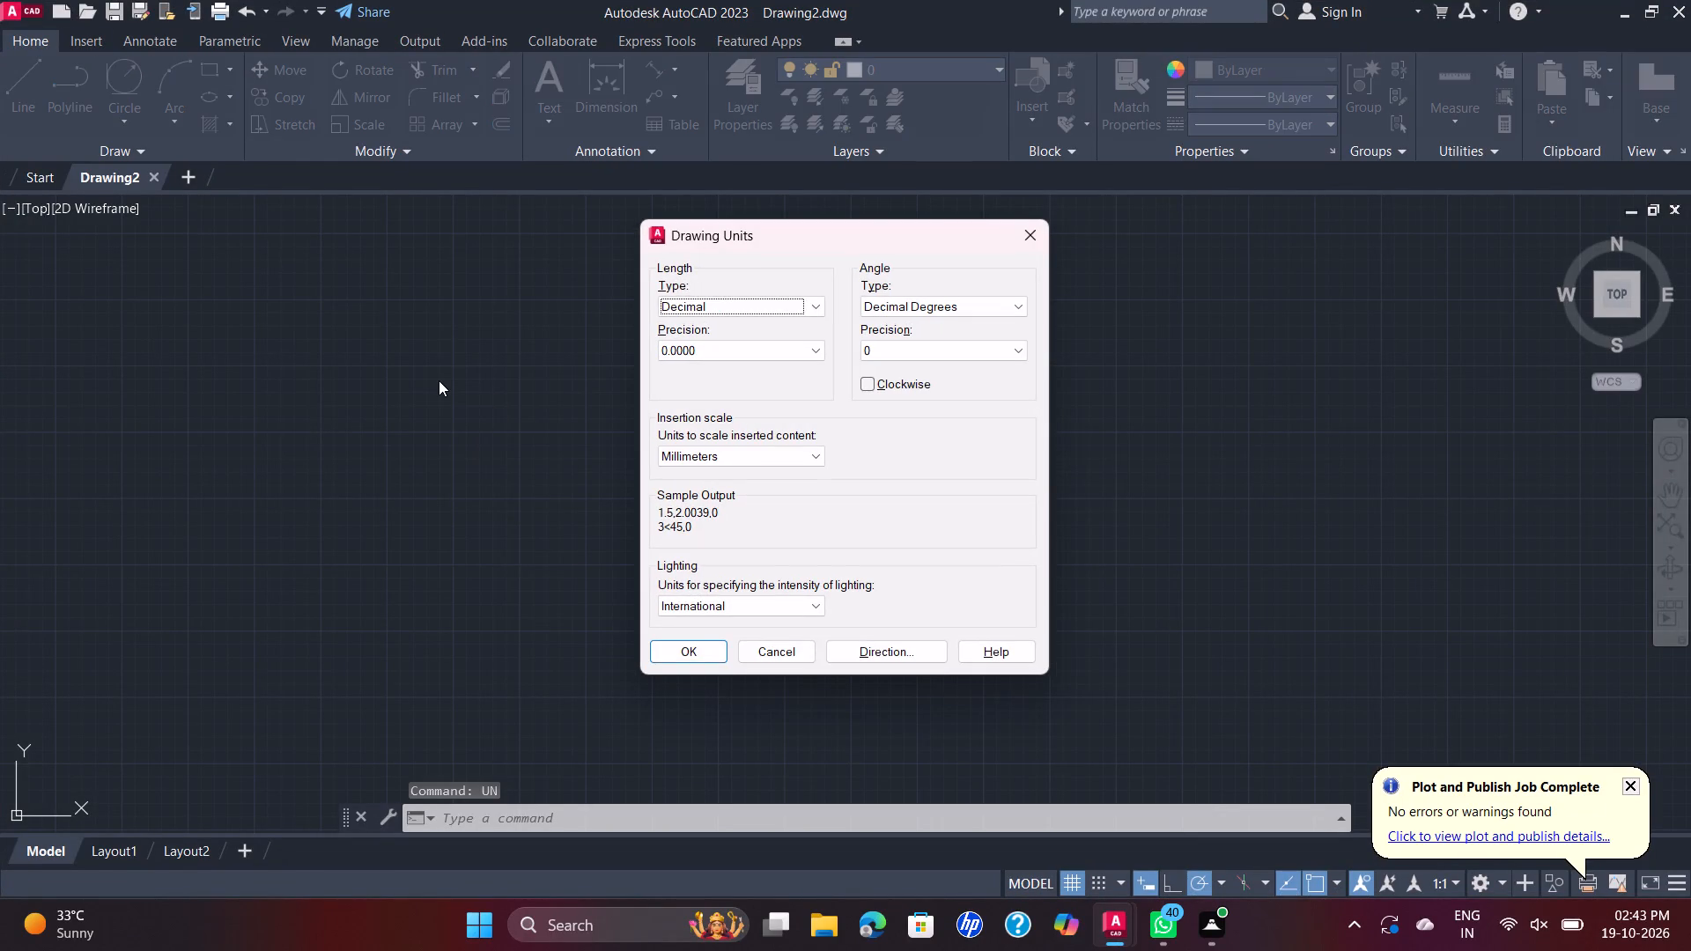
{"action": "left_click", "coordinate": [820, 356]}
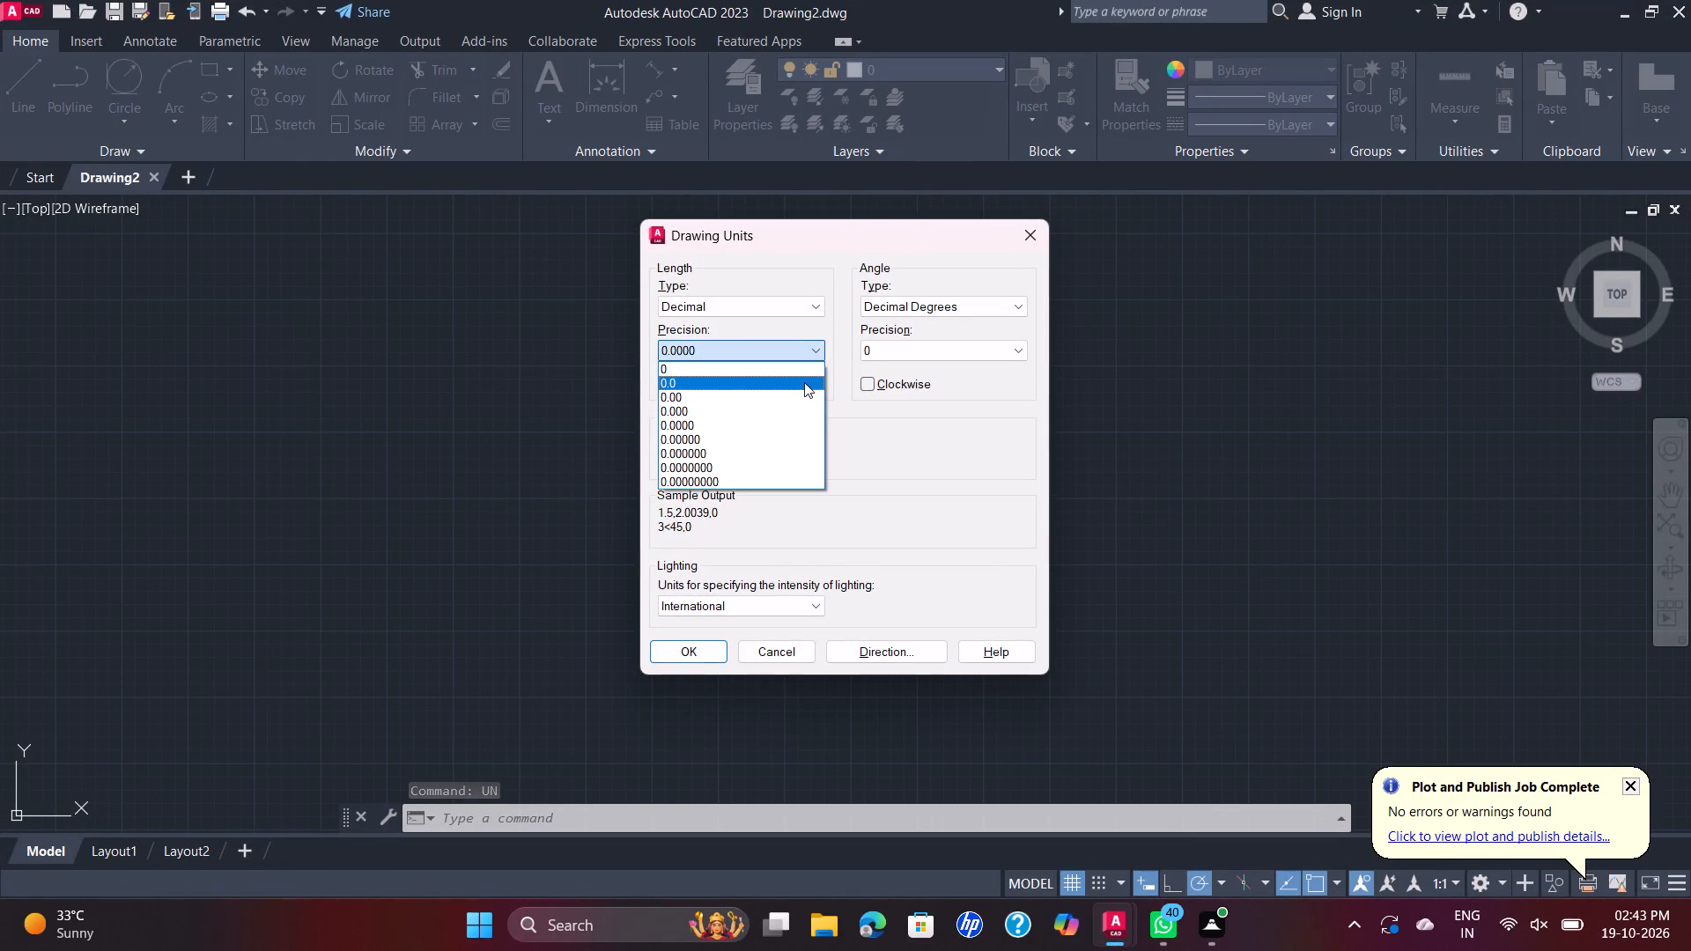
{"action": "left_click", "coordinate": [779, 403]}
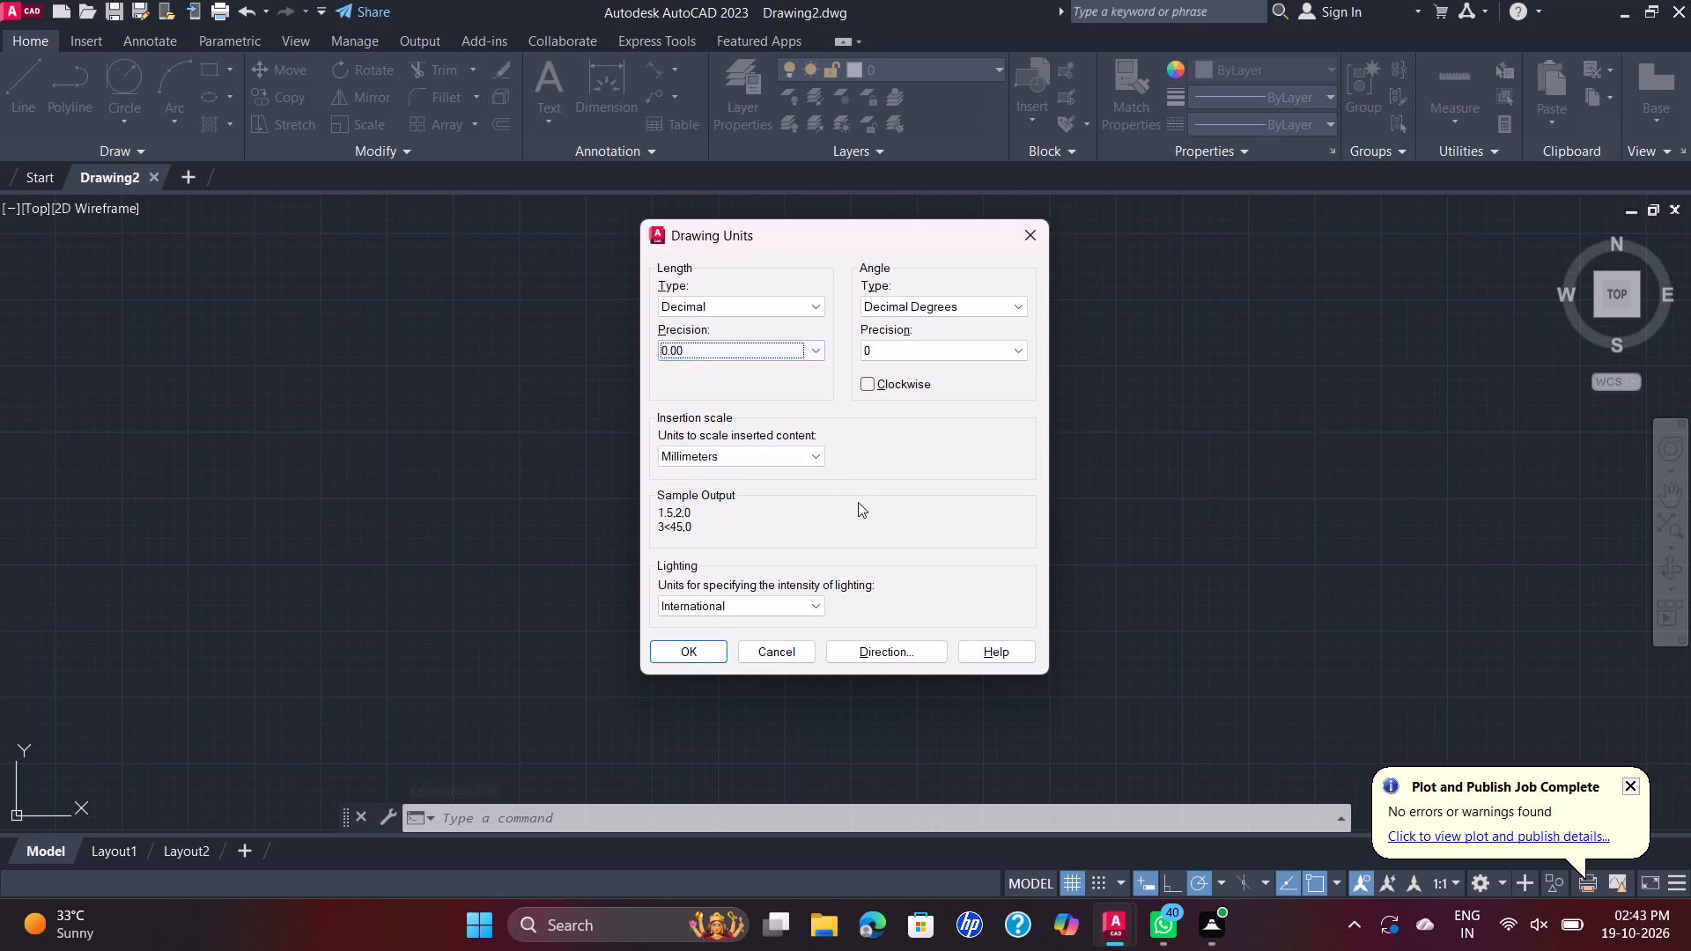
{"action": "left_click", "coordinate": [693, 659]}
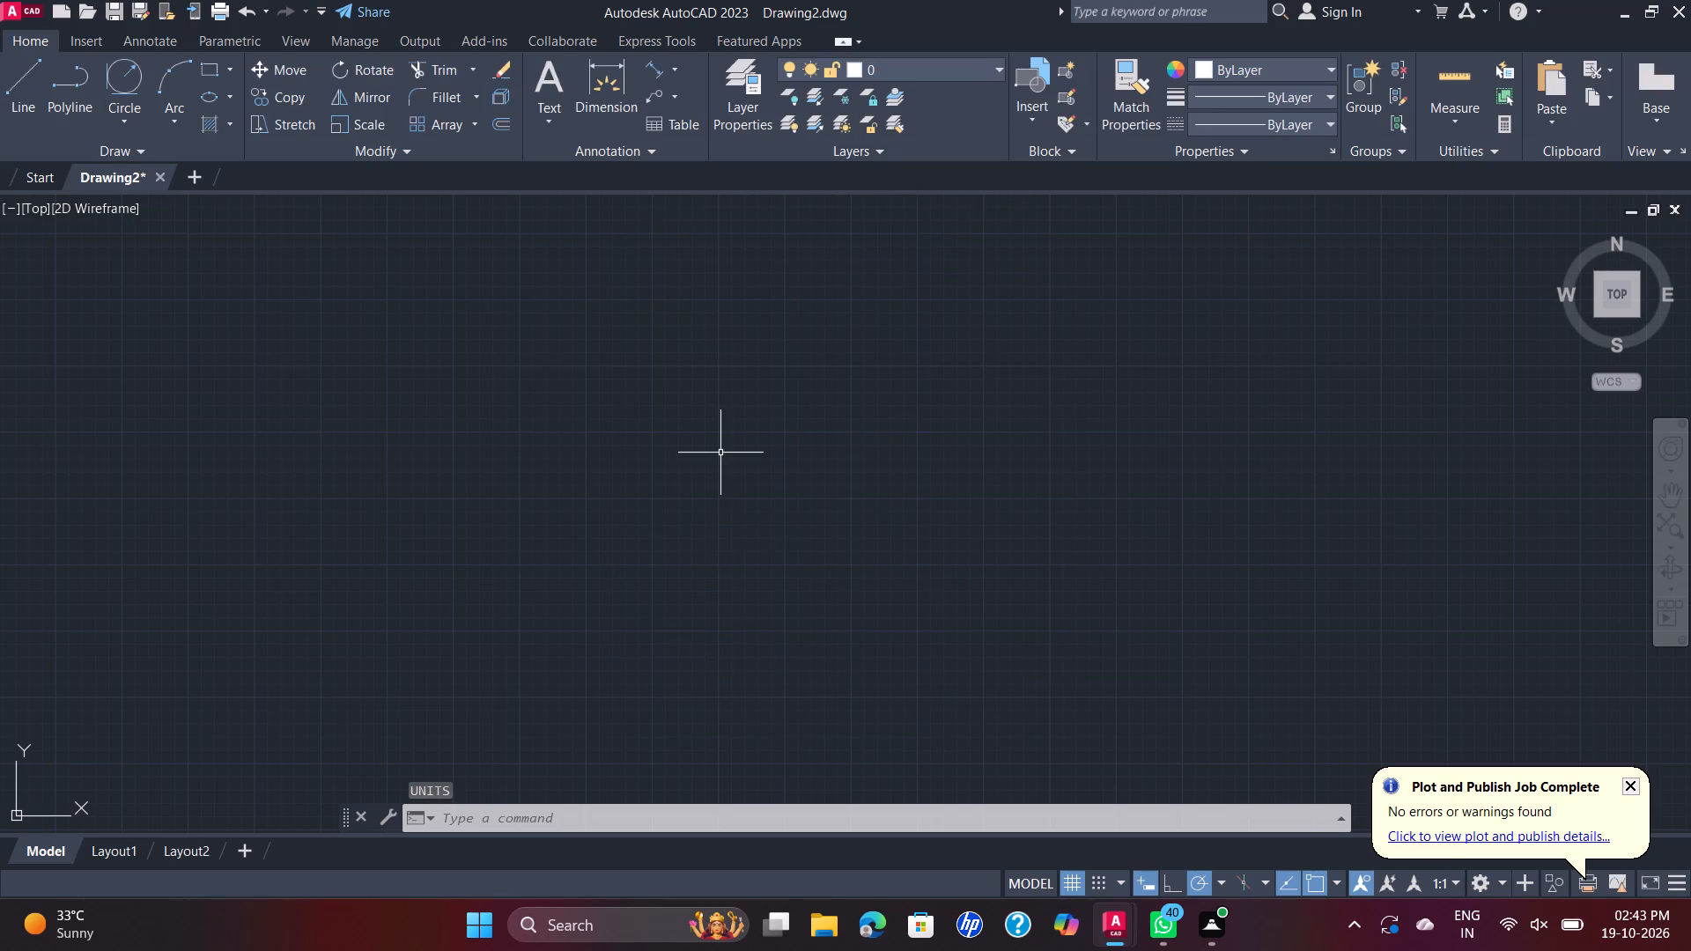
Set the model space limits from lower left corner 0,0 to upper right corner 100,100.
{"action": "key", "text": "l"}
{"action": "key", "text": "i"}
{"action": "key", "text": "m"}
{"action": "key", "text": "Return"}
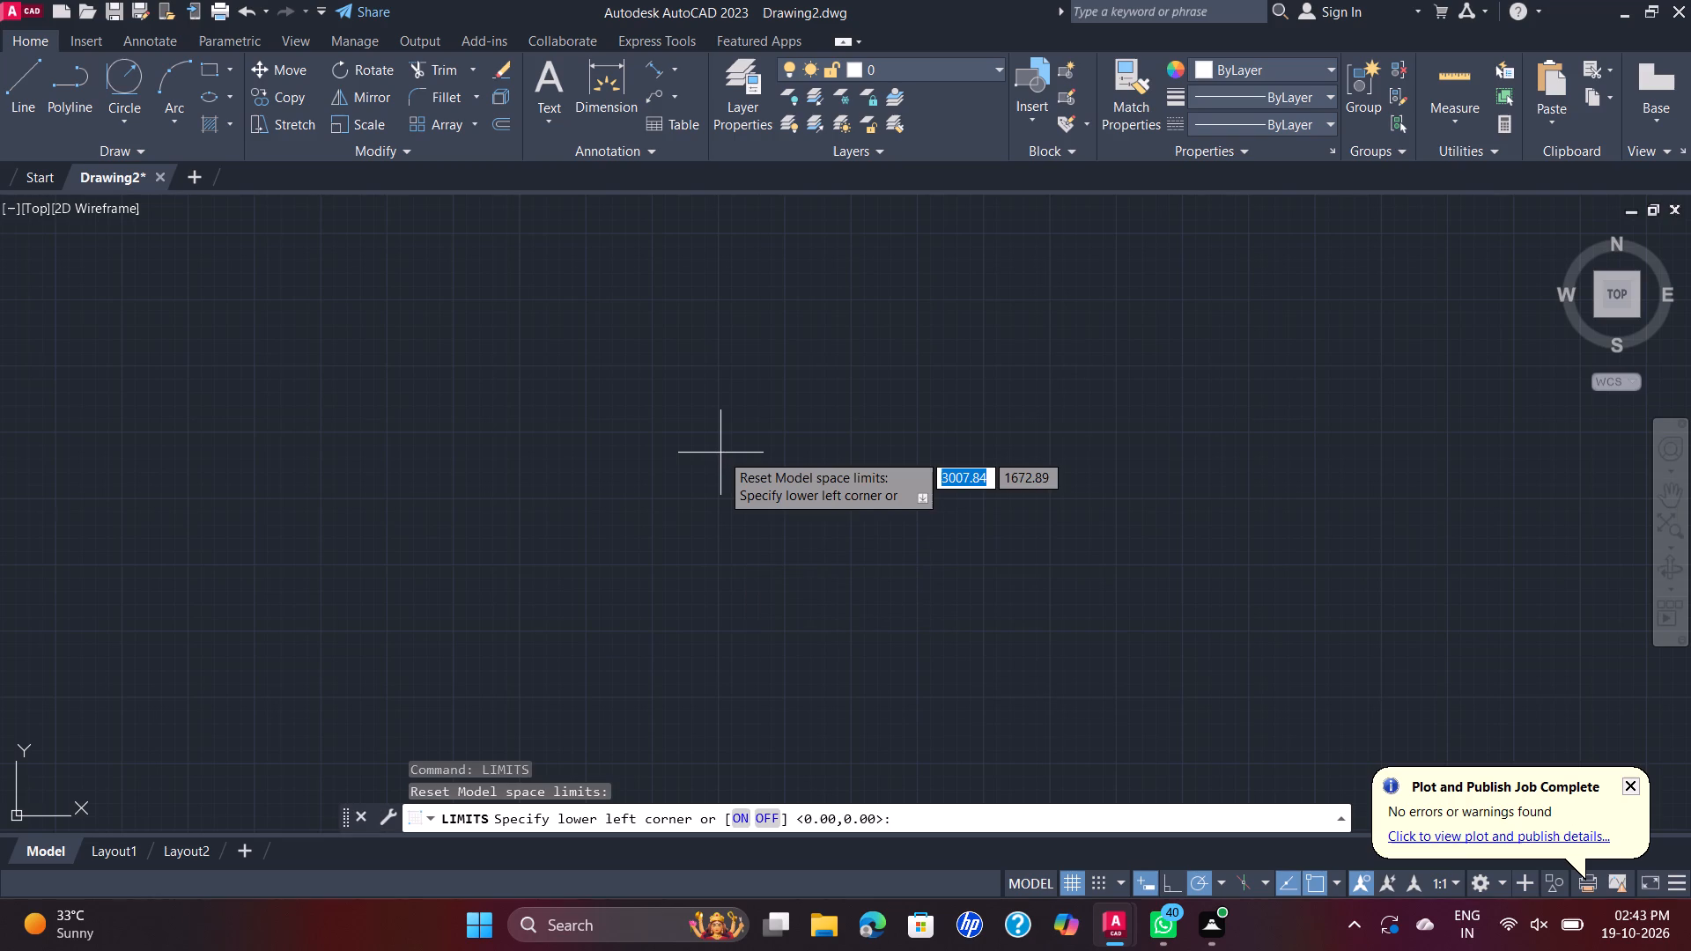
{"action": "key", "text": "0"}
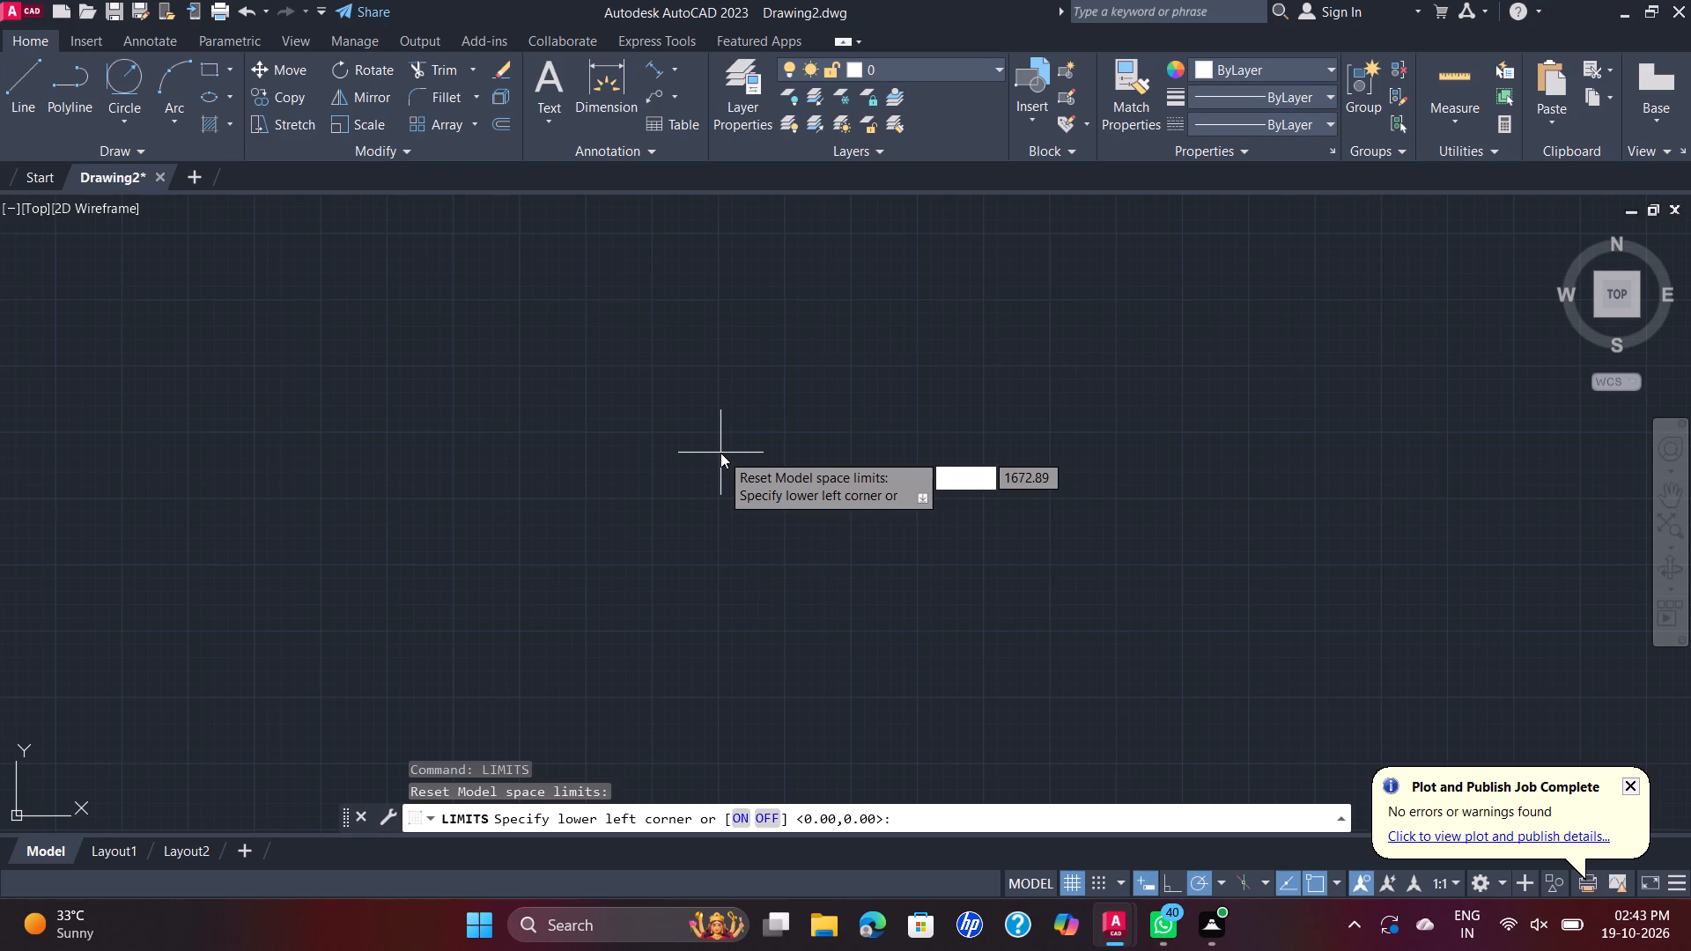
{"action": "key", "text": "comma"}
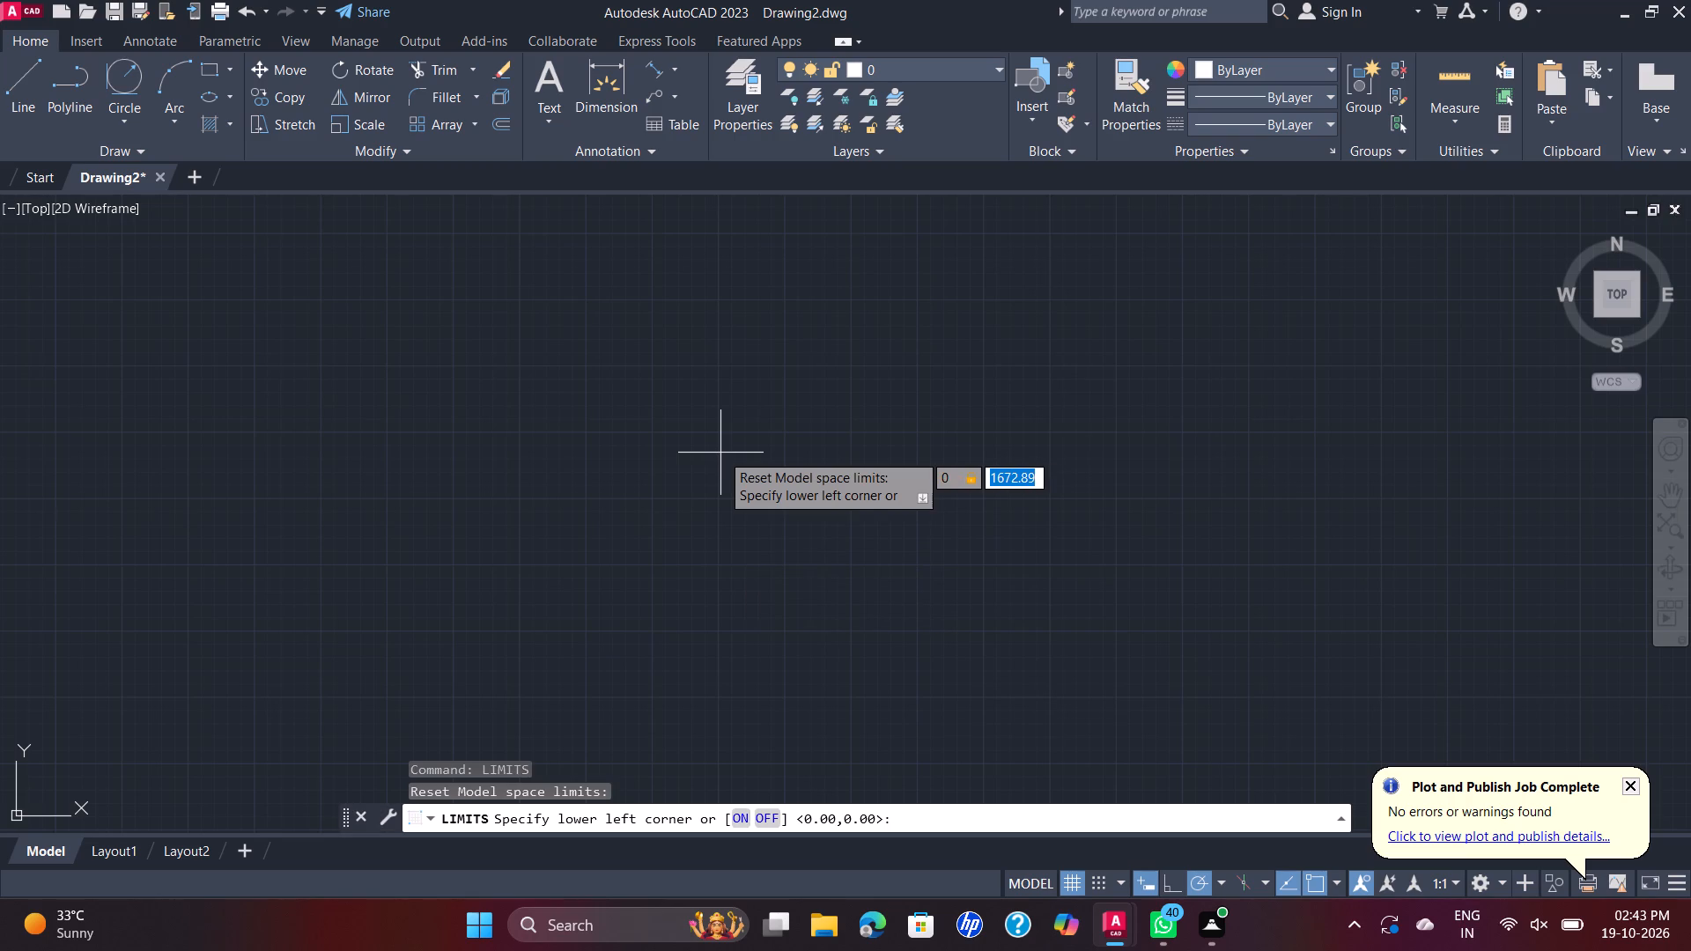
{"action": "key", "text": "0"}
{"action": "key", "text": "Return"}
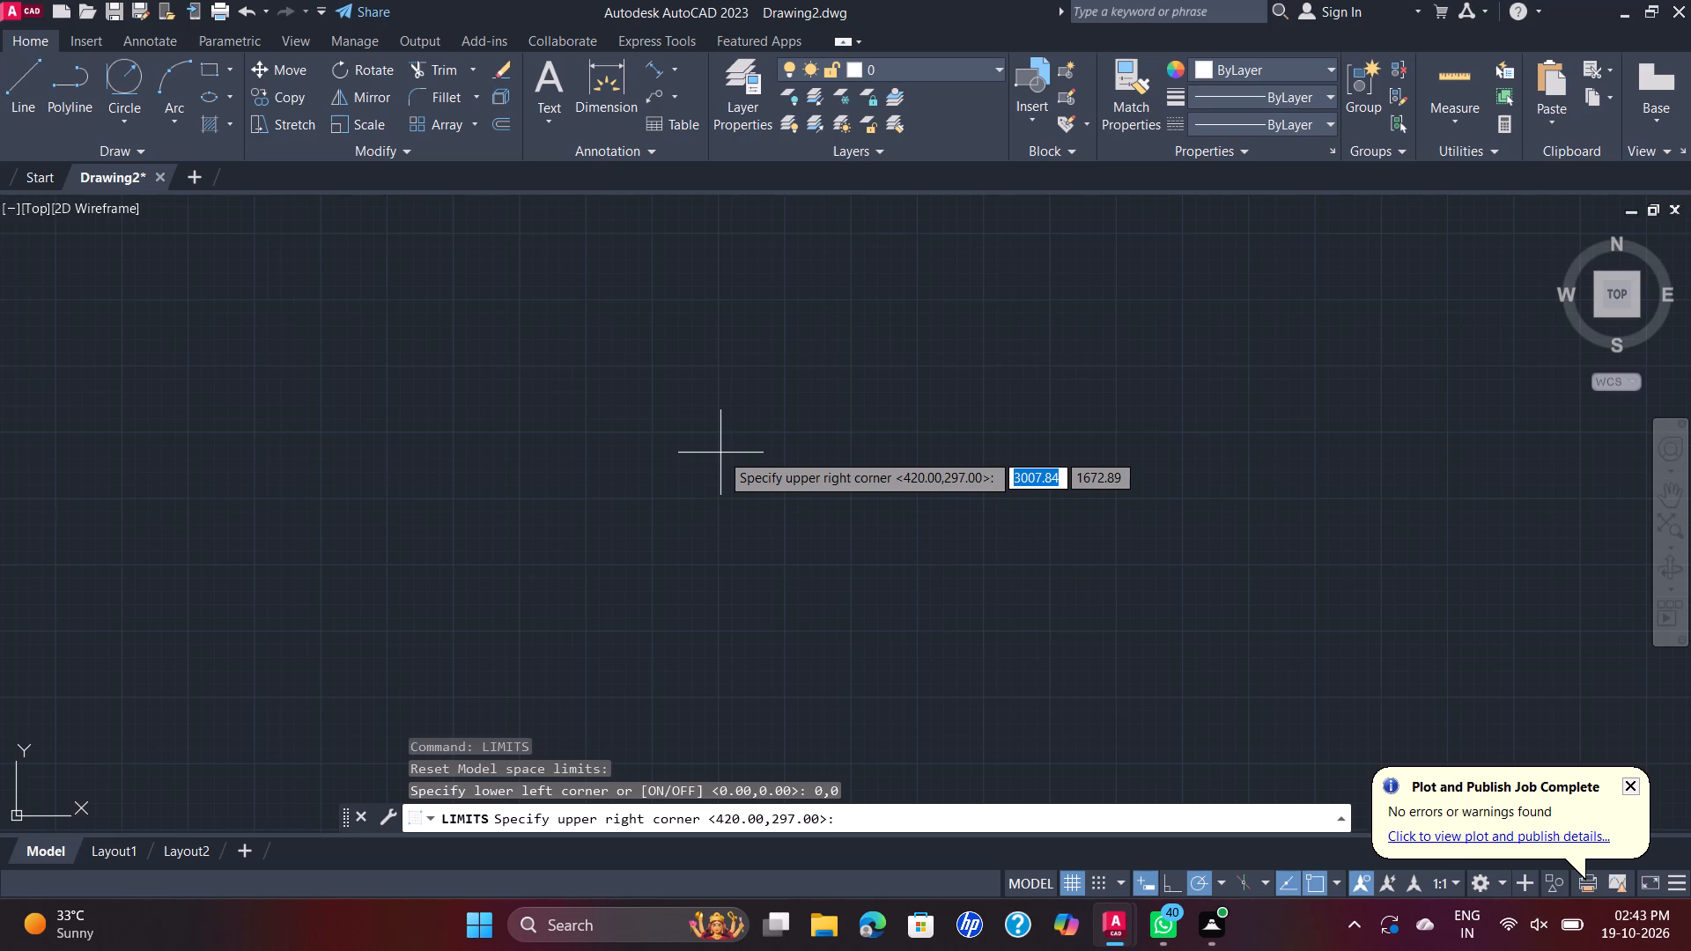
{"action": "key", "text": "1"}
{"action": "key", "text": "0"}
{"action": "key", "text": "0"}
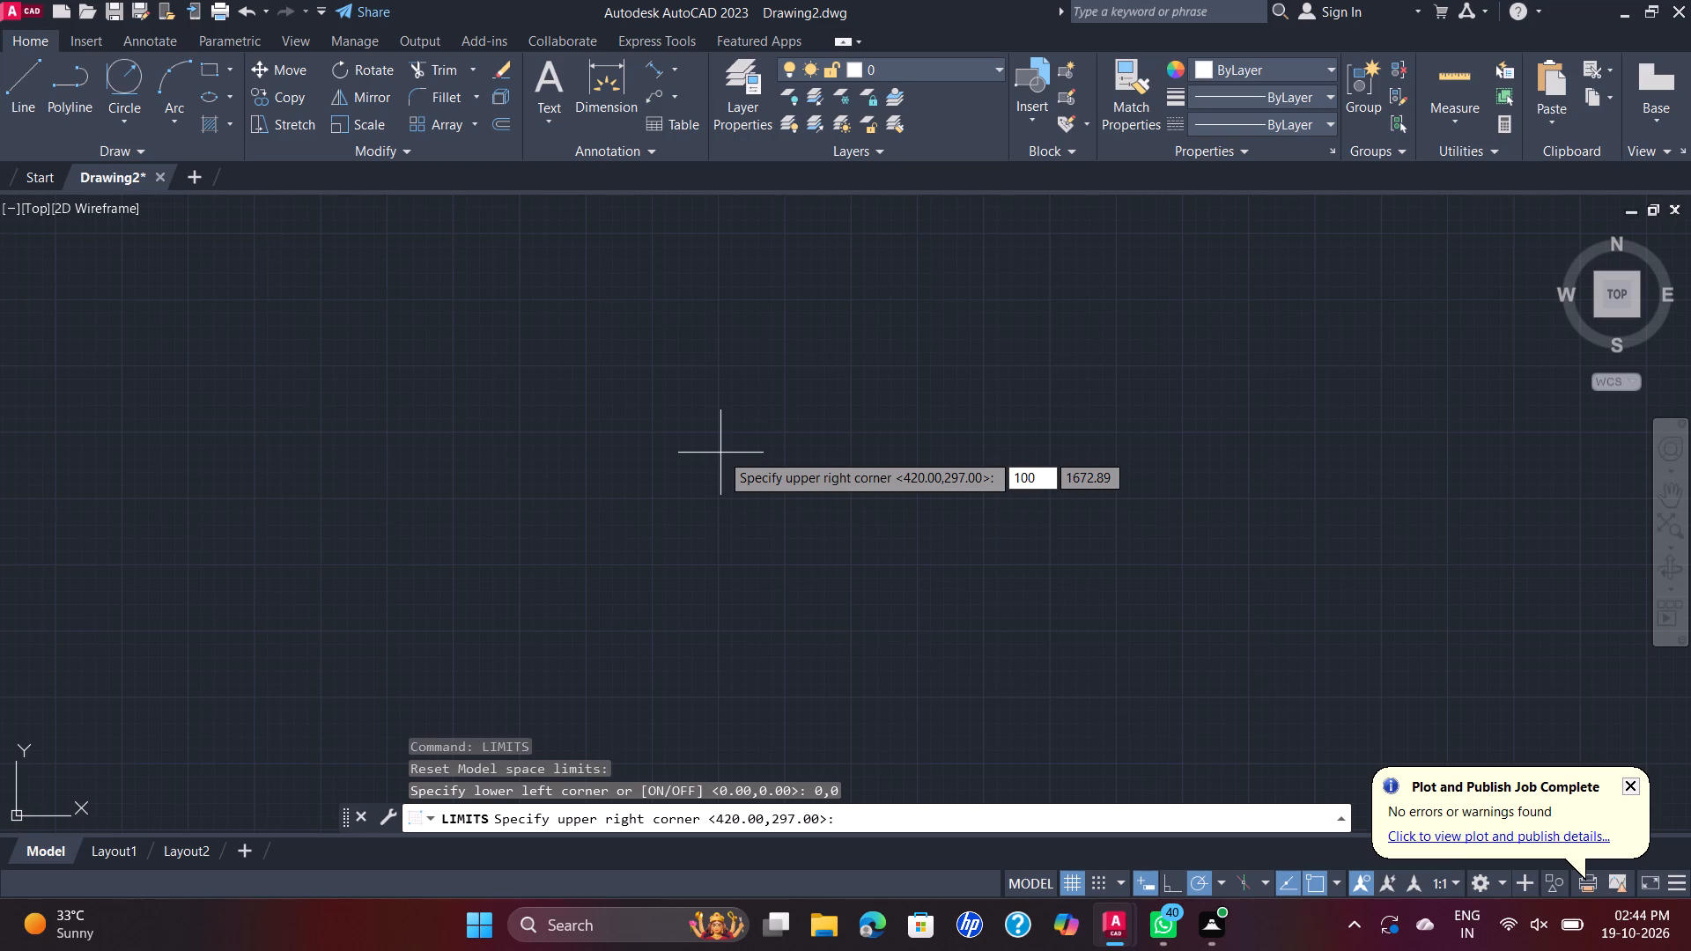
{"action": "key", "text": "comma"}
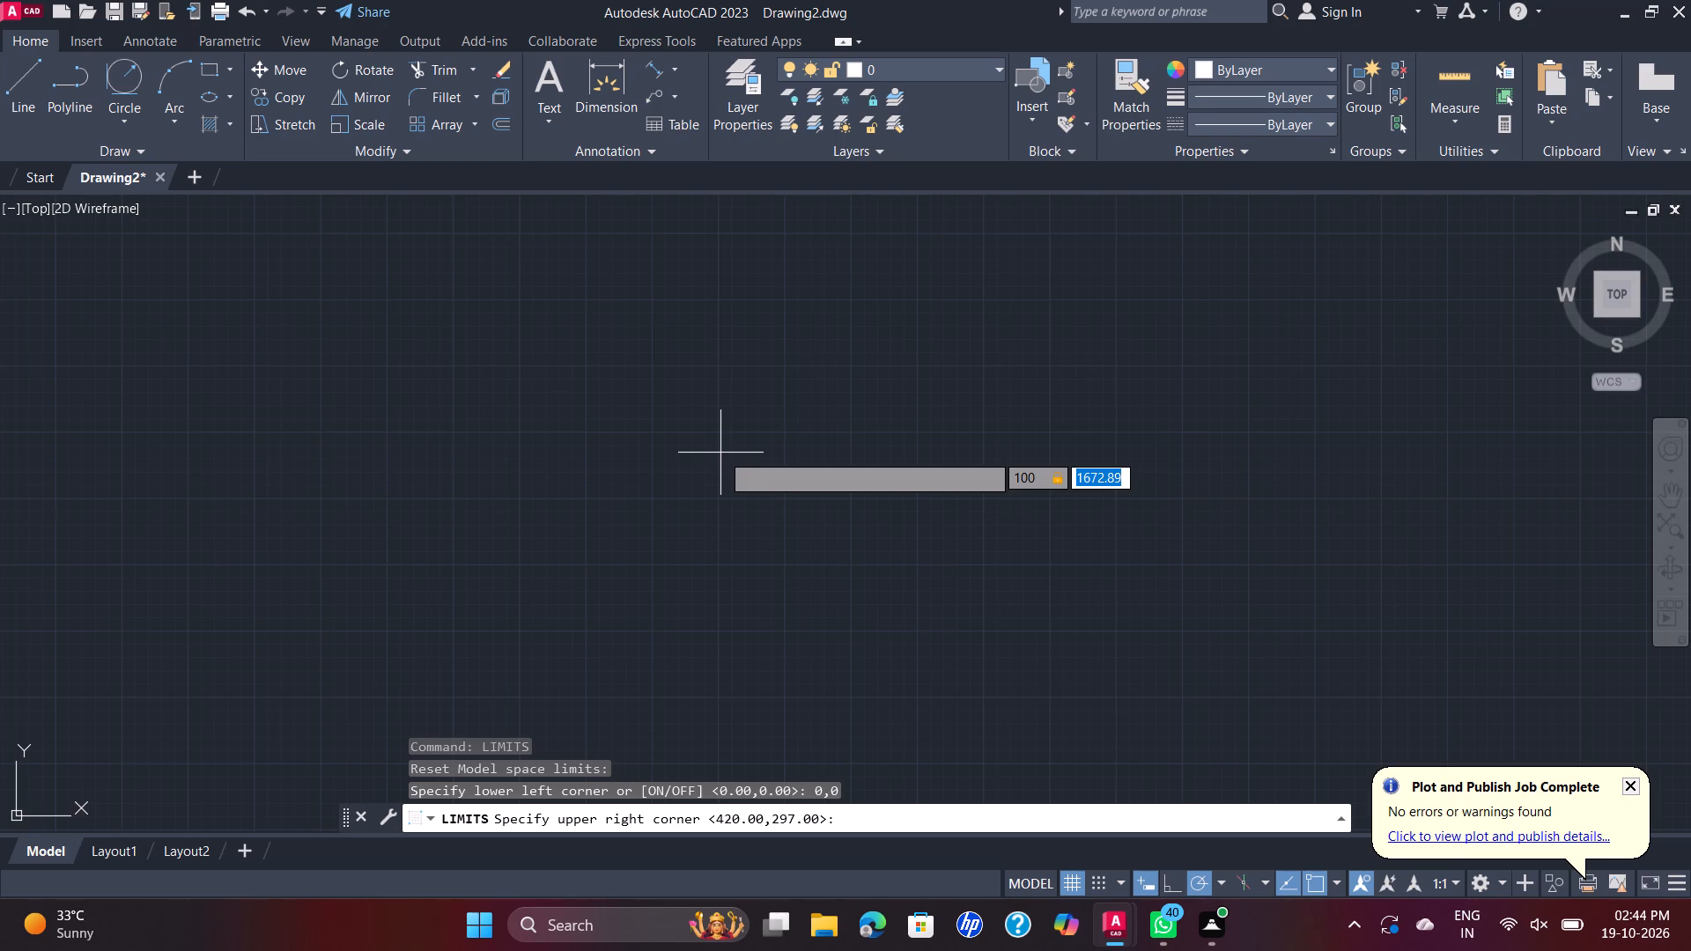
{"action": "key", "text": "1"}
{"action": "key", "text": "0"}
{"action": "key", "text": "0"}
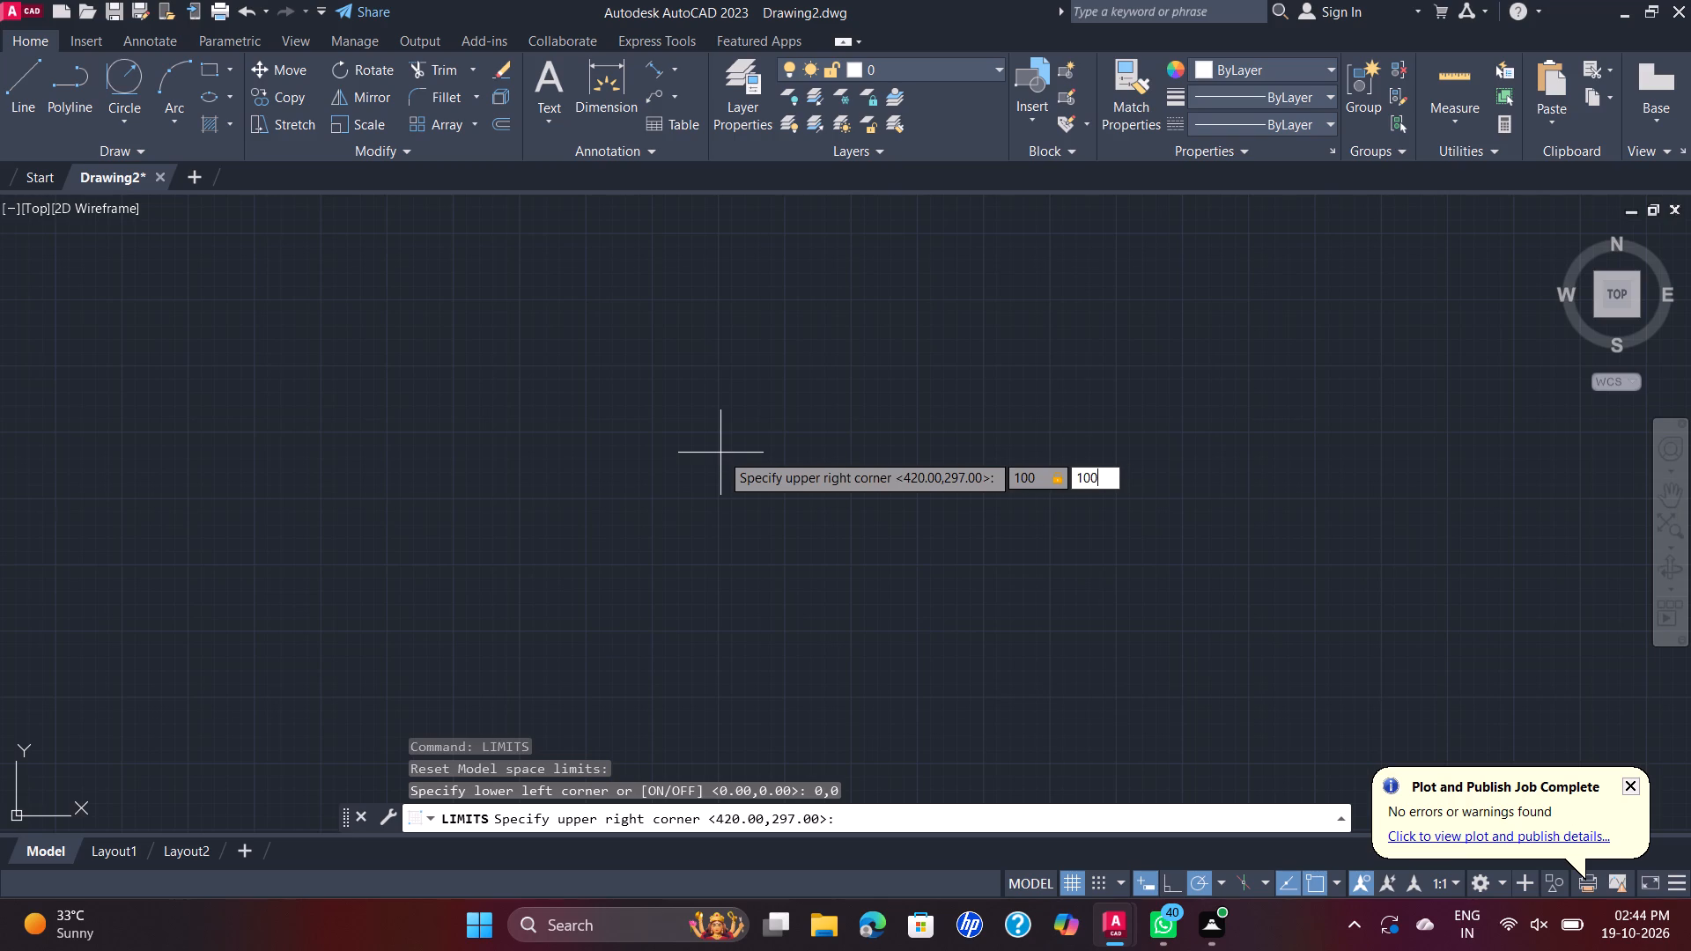
{"action": "key", "text": "Return"}
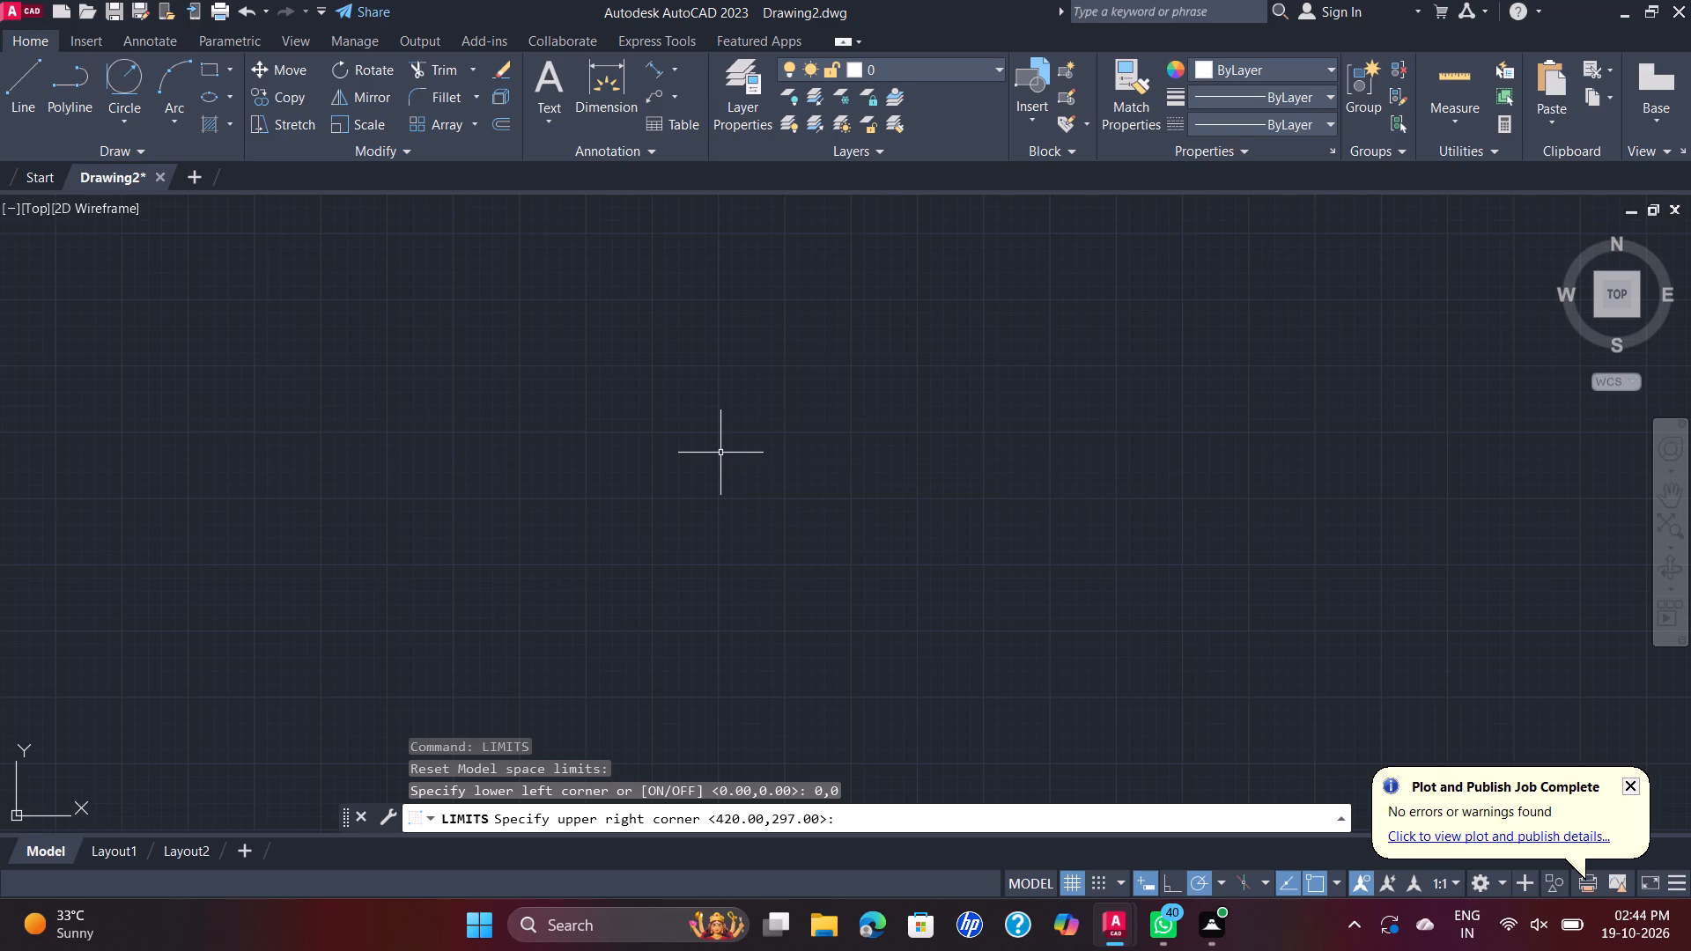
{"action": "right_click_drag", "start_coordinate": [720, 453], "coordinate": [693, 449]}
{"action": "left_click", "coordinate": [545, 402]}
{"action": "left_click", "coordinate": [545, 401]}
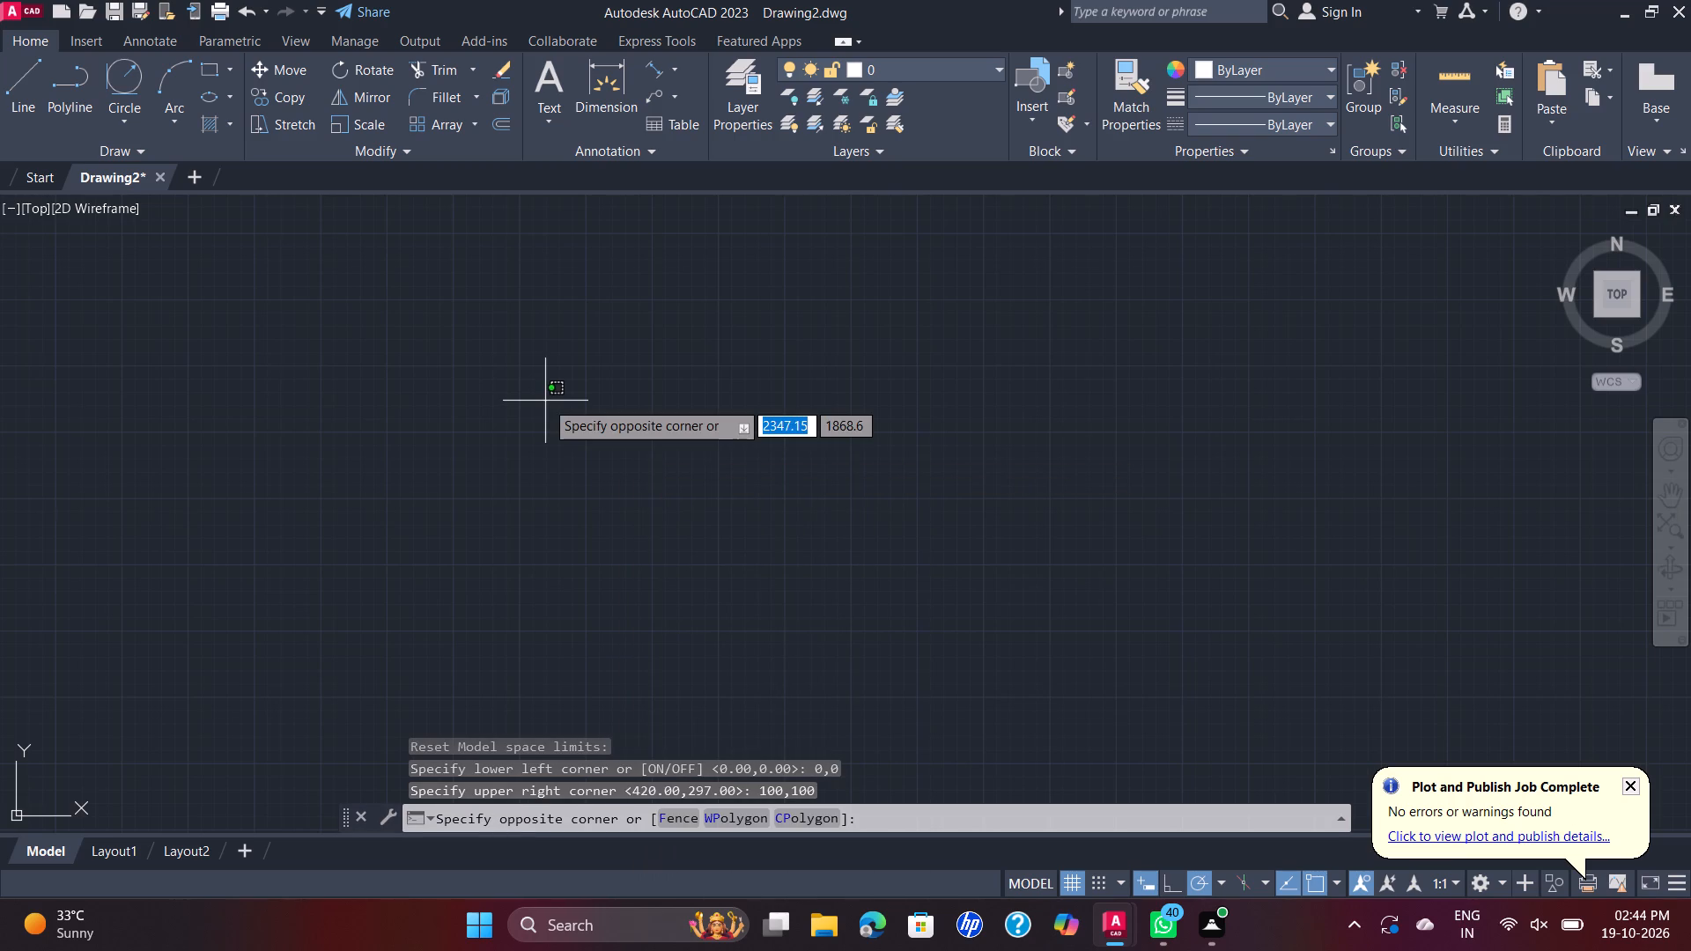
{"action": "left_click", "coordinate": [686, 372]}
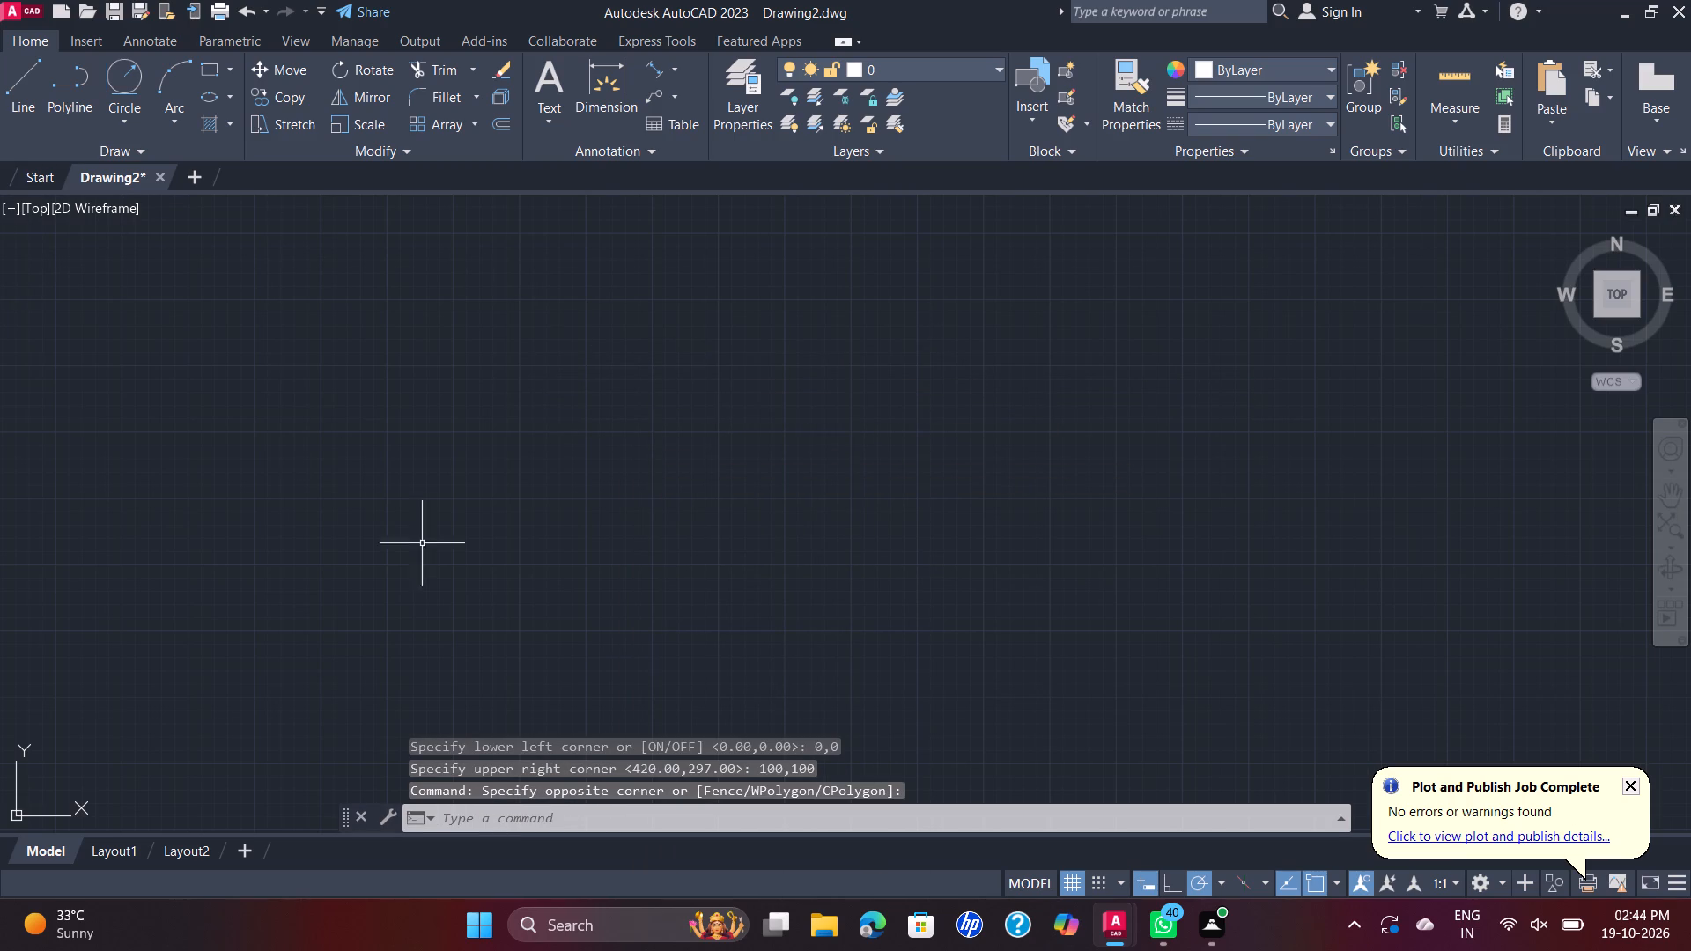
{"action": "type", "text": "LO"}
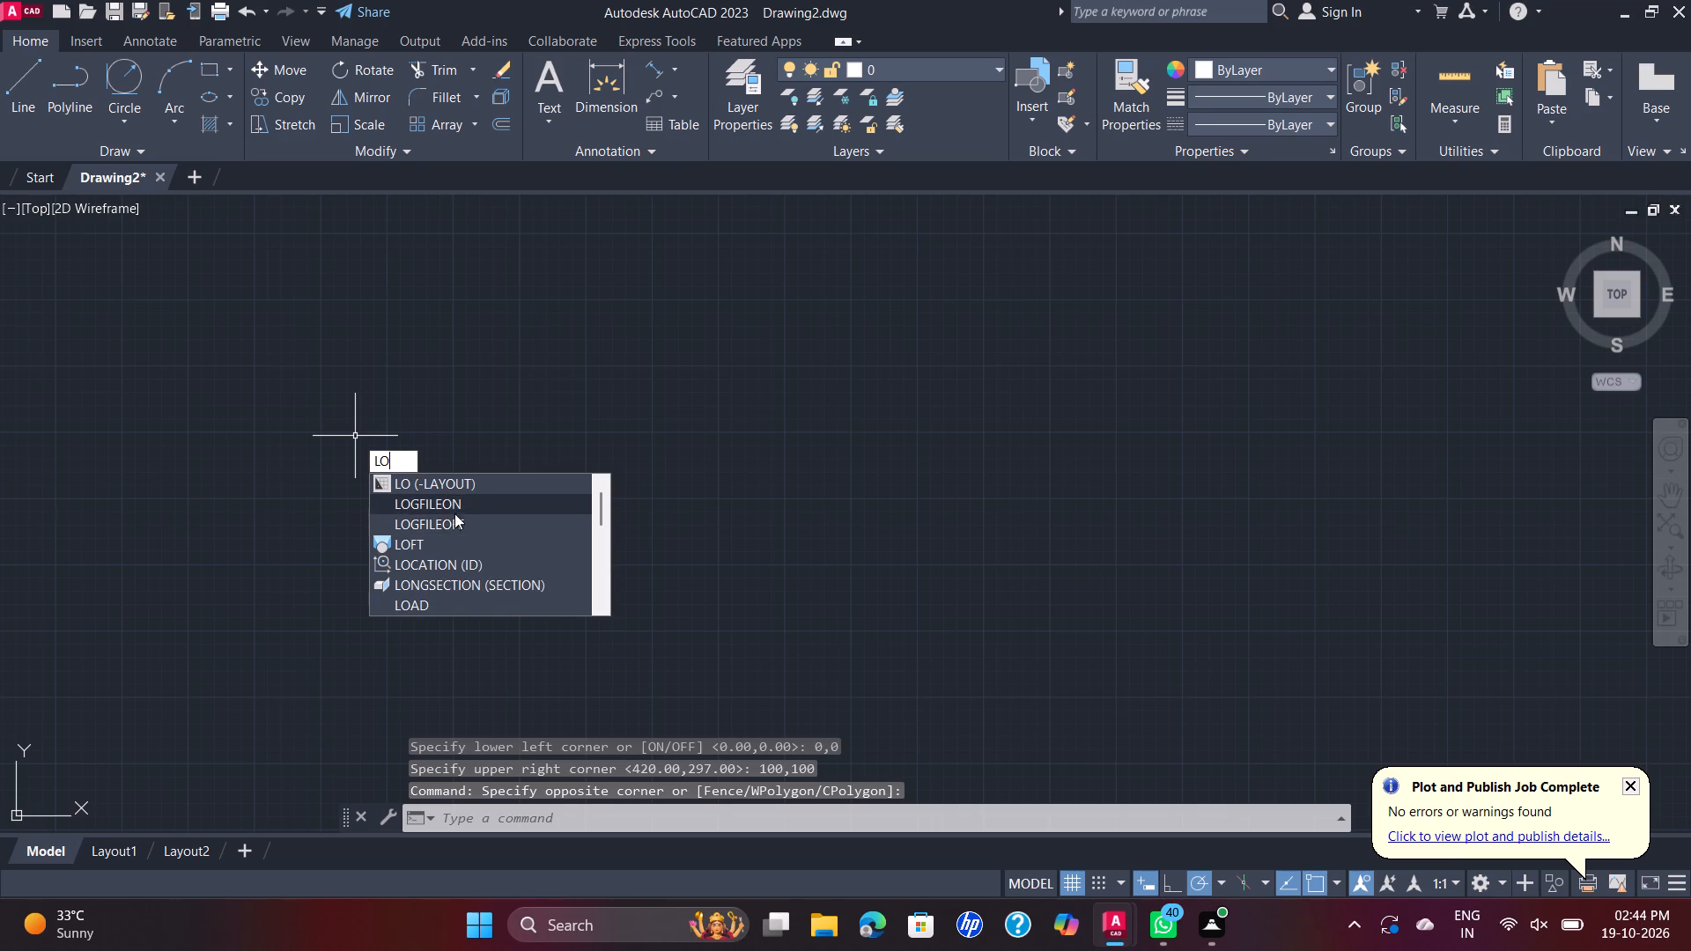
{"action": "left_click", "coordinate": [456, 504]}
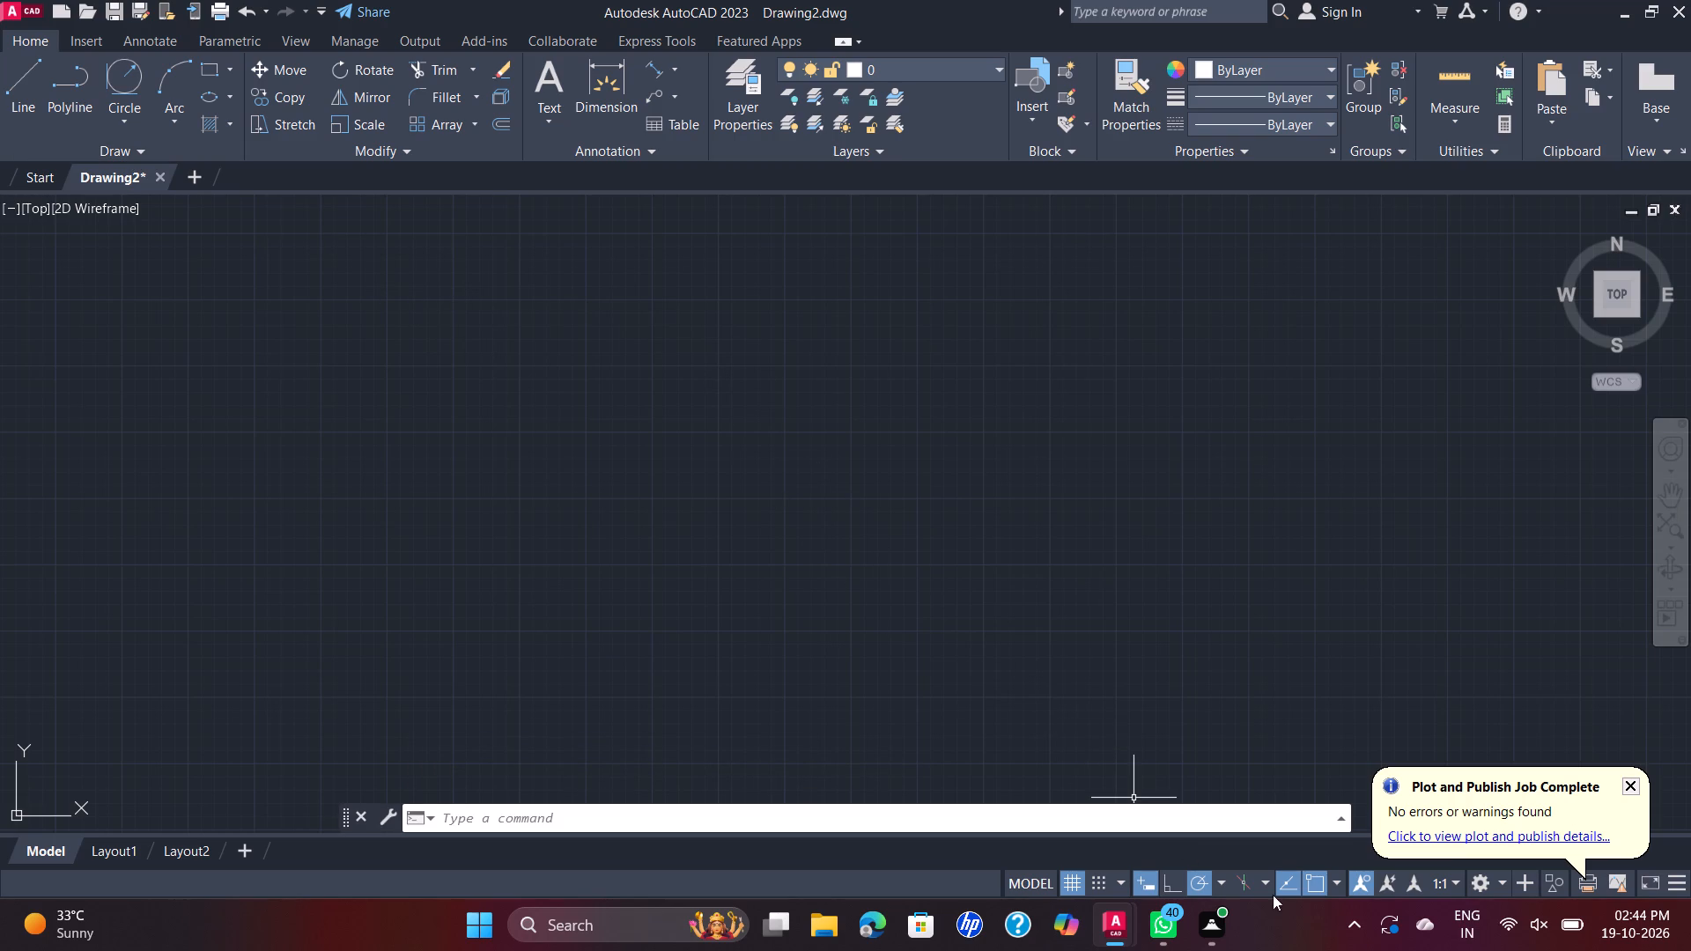
Turn on isometric drafting mode.
{"action": "left_click", "coordinate": [1249, 885]}
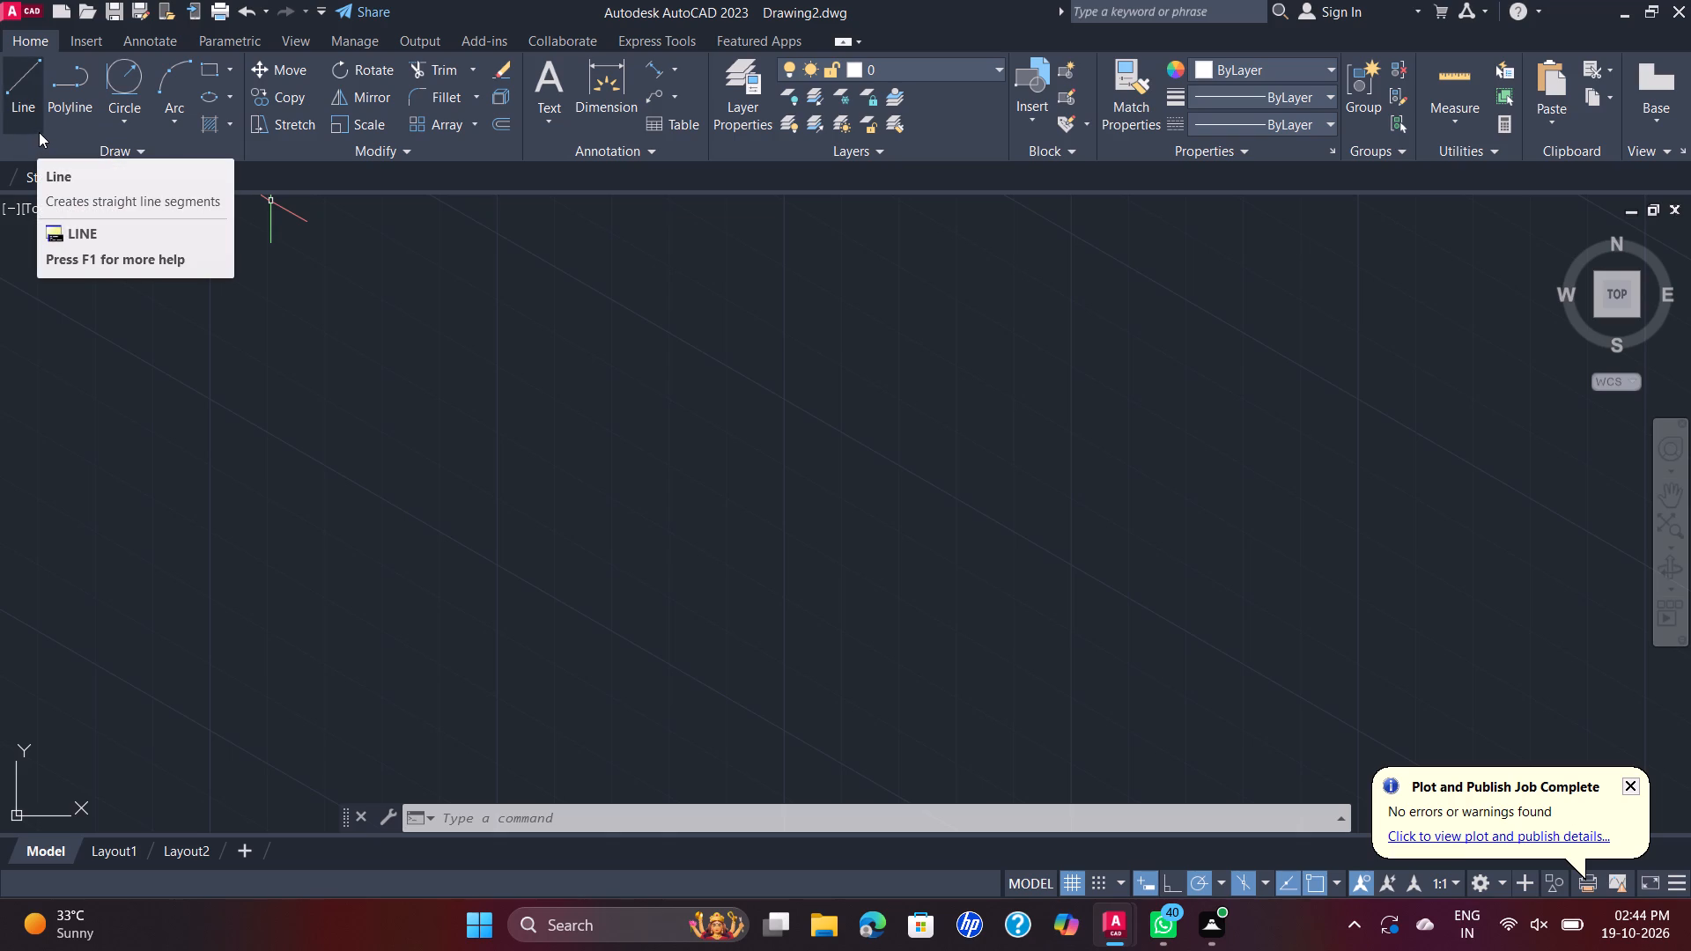
Draw a closed isometric rectangle with lines of 48 mm at 330°, 90 mm at 30° and 48 mm at 150°, closing at the start point.
{"action": "left_click", "coordinate": [37, 129]}
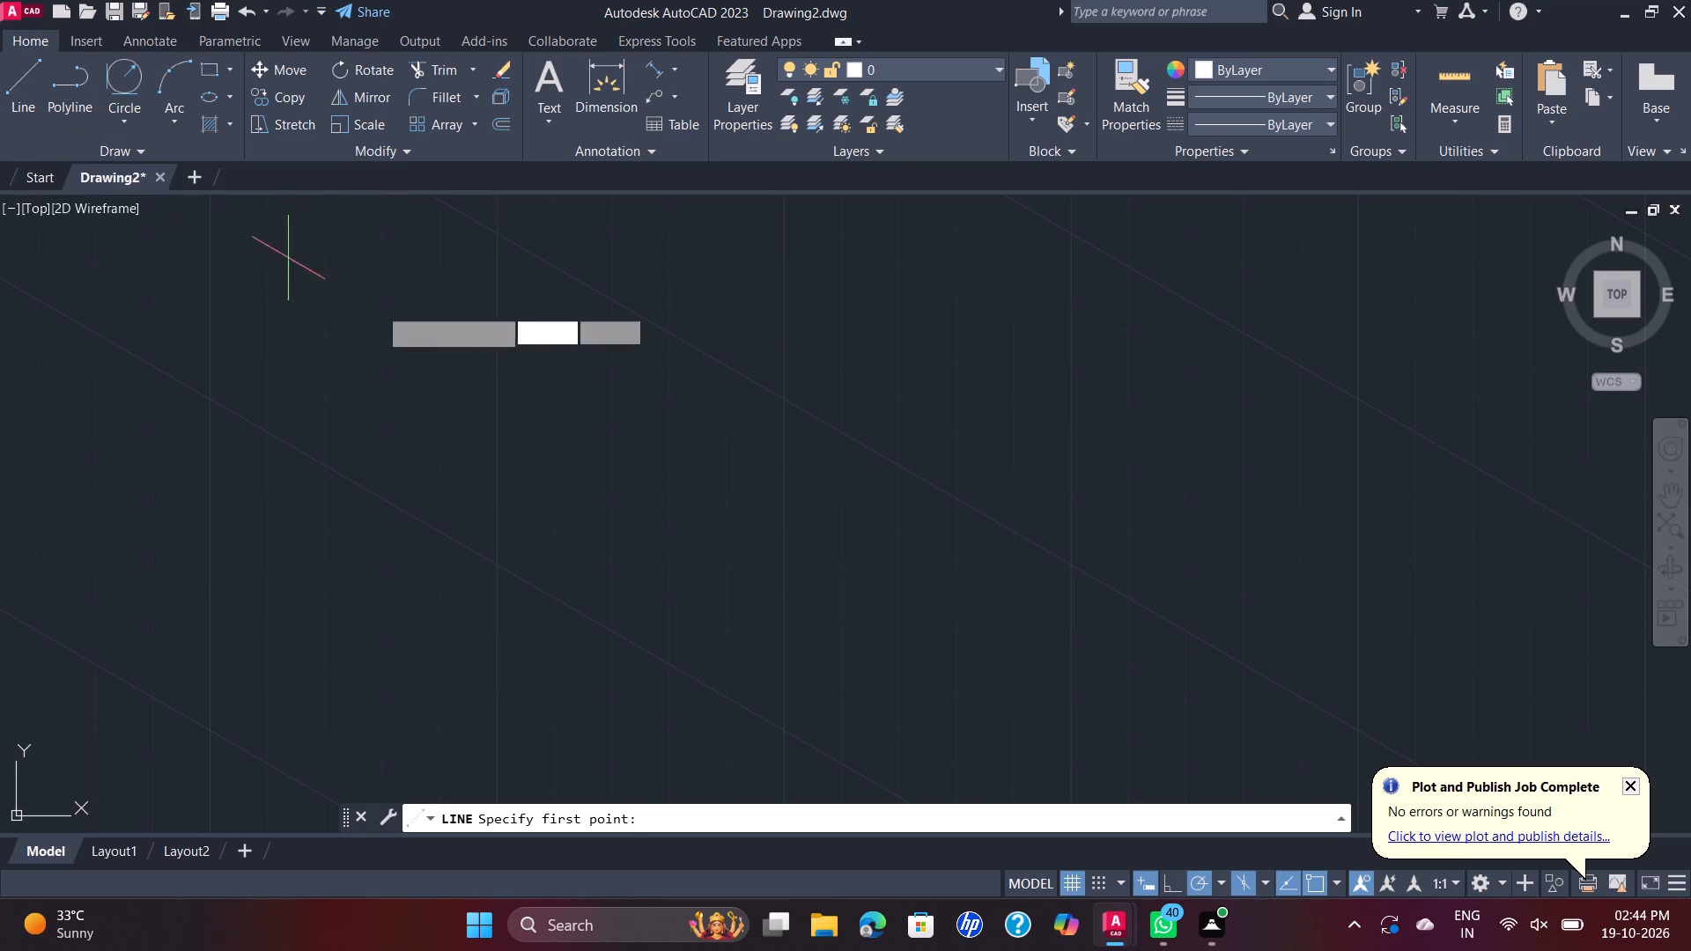
{"action": "left_click", "coordinate": [494, 562]}
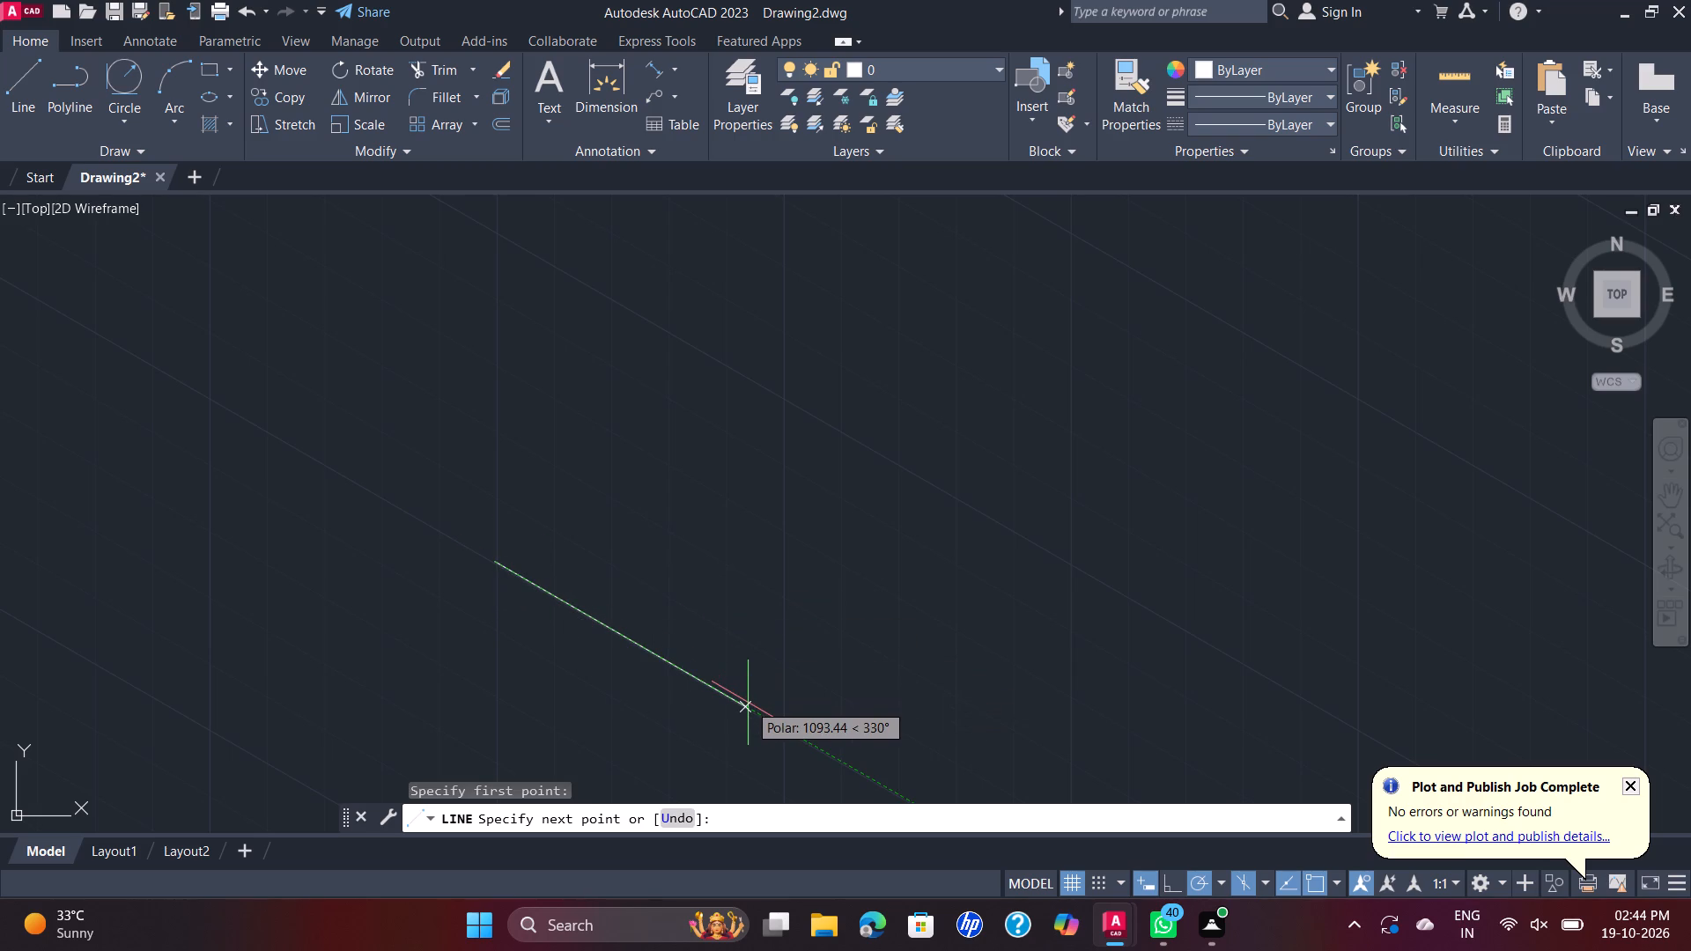
{"action": "type", "text": "48"}
{"action": "key", "text": "Return"}
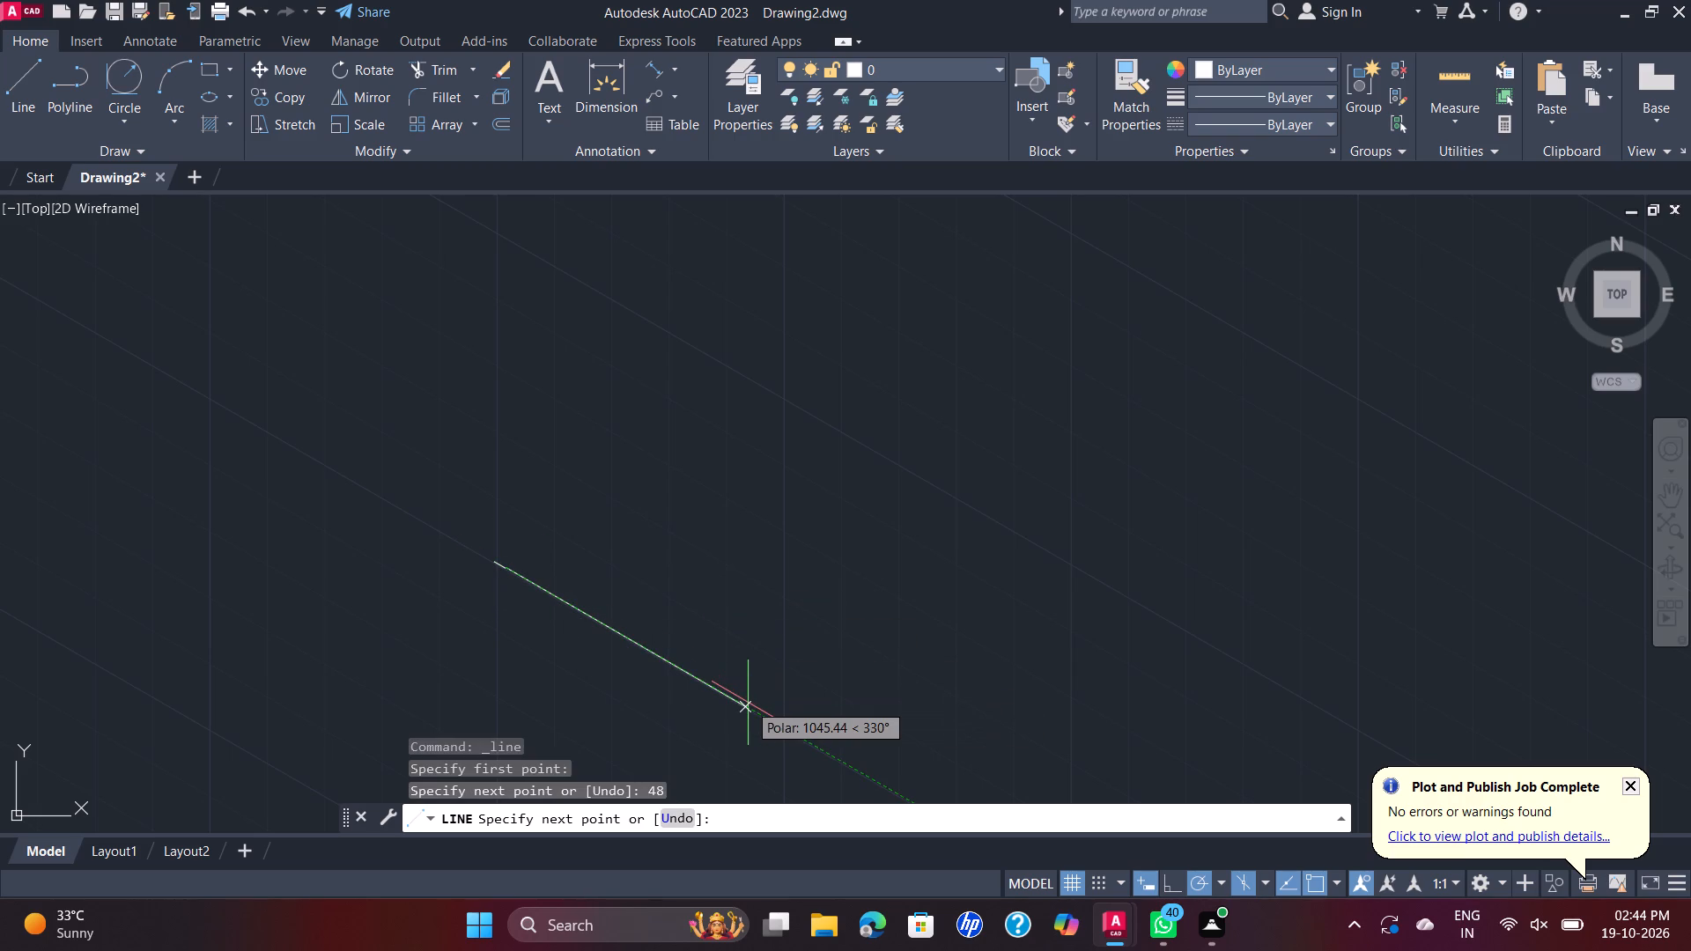
{"action": "scroll", "coordinate": [495, 532], "scroll_direction": "up", "scroll_amount": 2}
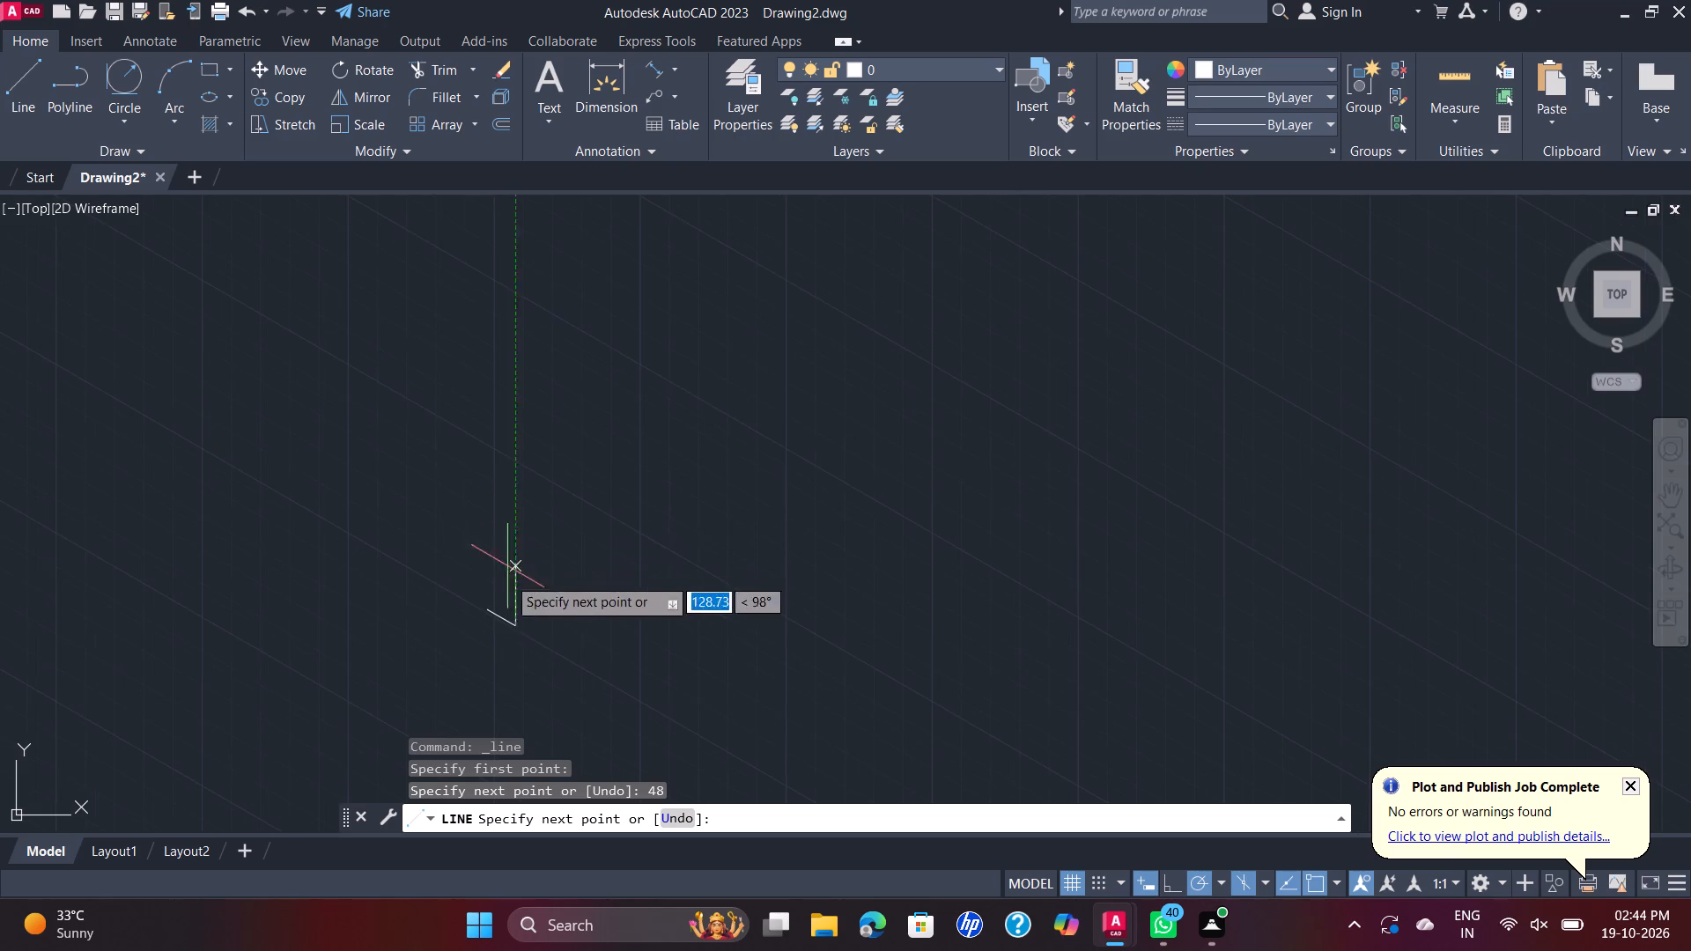
{"action": "middle_click_drag", "start_coordinate": [504, 618], "coordinate": [705, 479]}
{"action": "scroll", "coordinate": [716, 467], "scroll_direction": "up", "scroll_amount": 3}
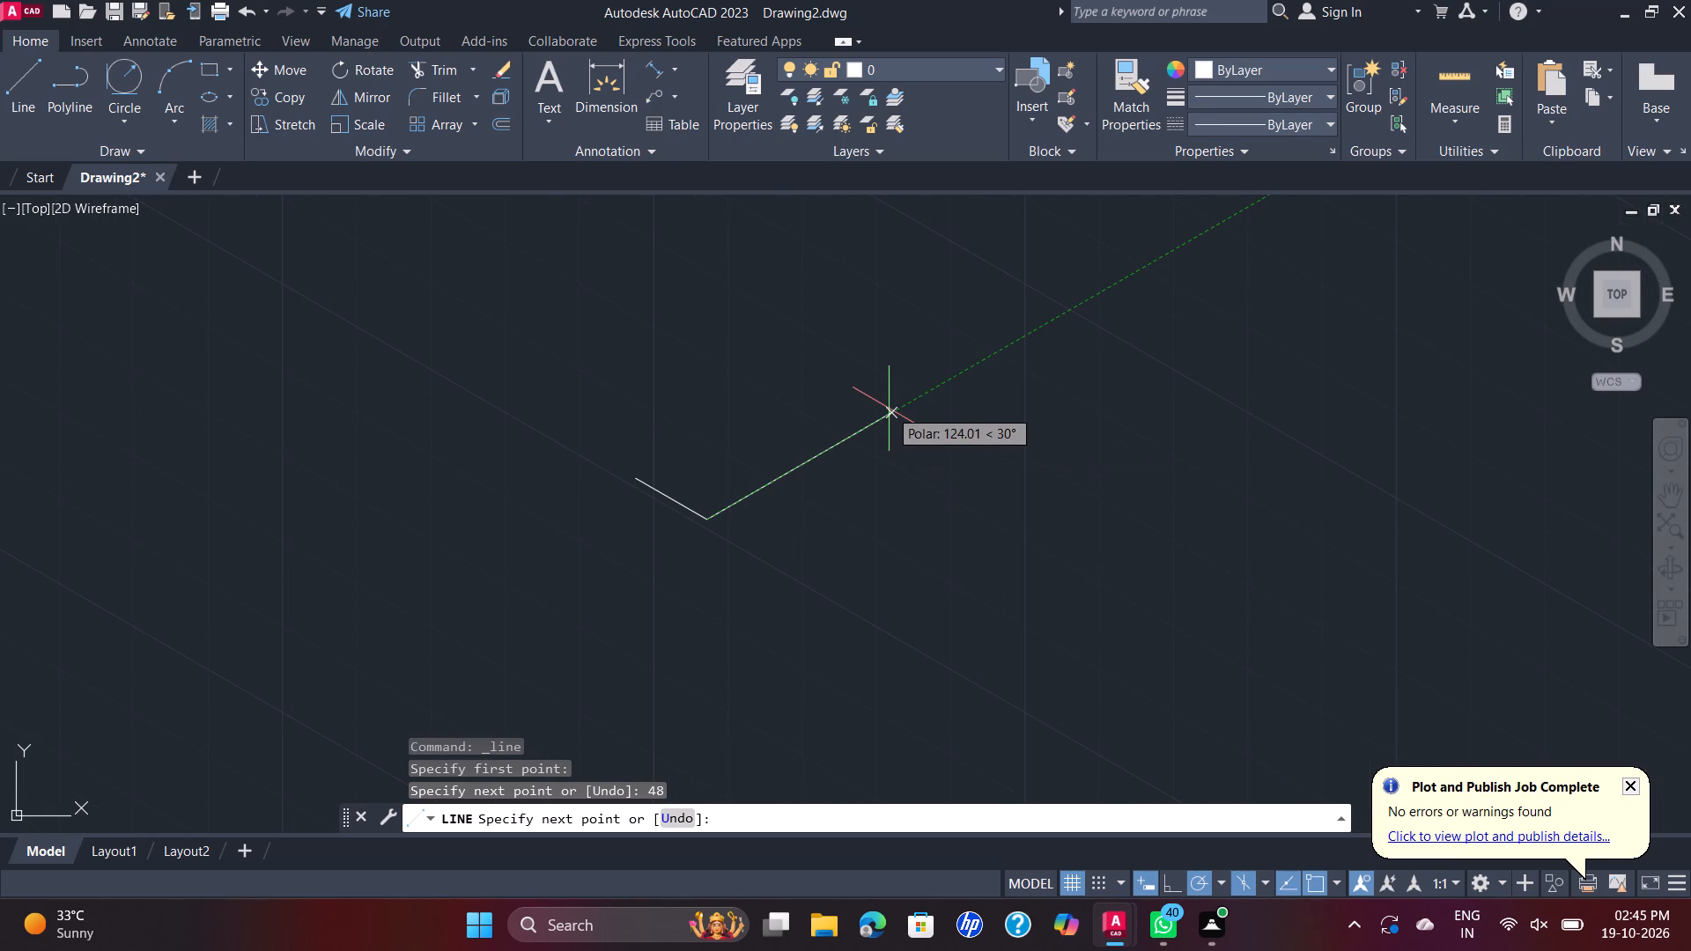
{"action": "type", "text": "90"}
{"action": "key", "text": "Return"}
{"action": "scroll", "coordinate": [889, 409], "scroll_direction": "up", "scroll_amount": 1}
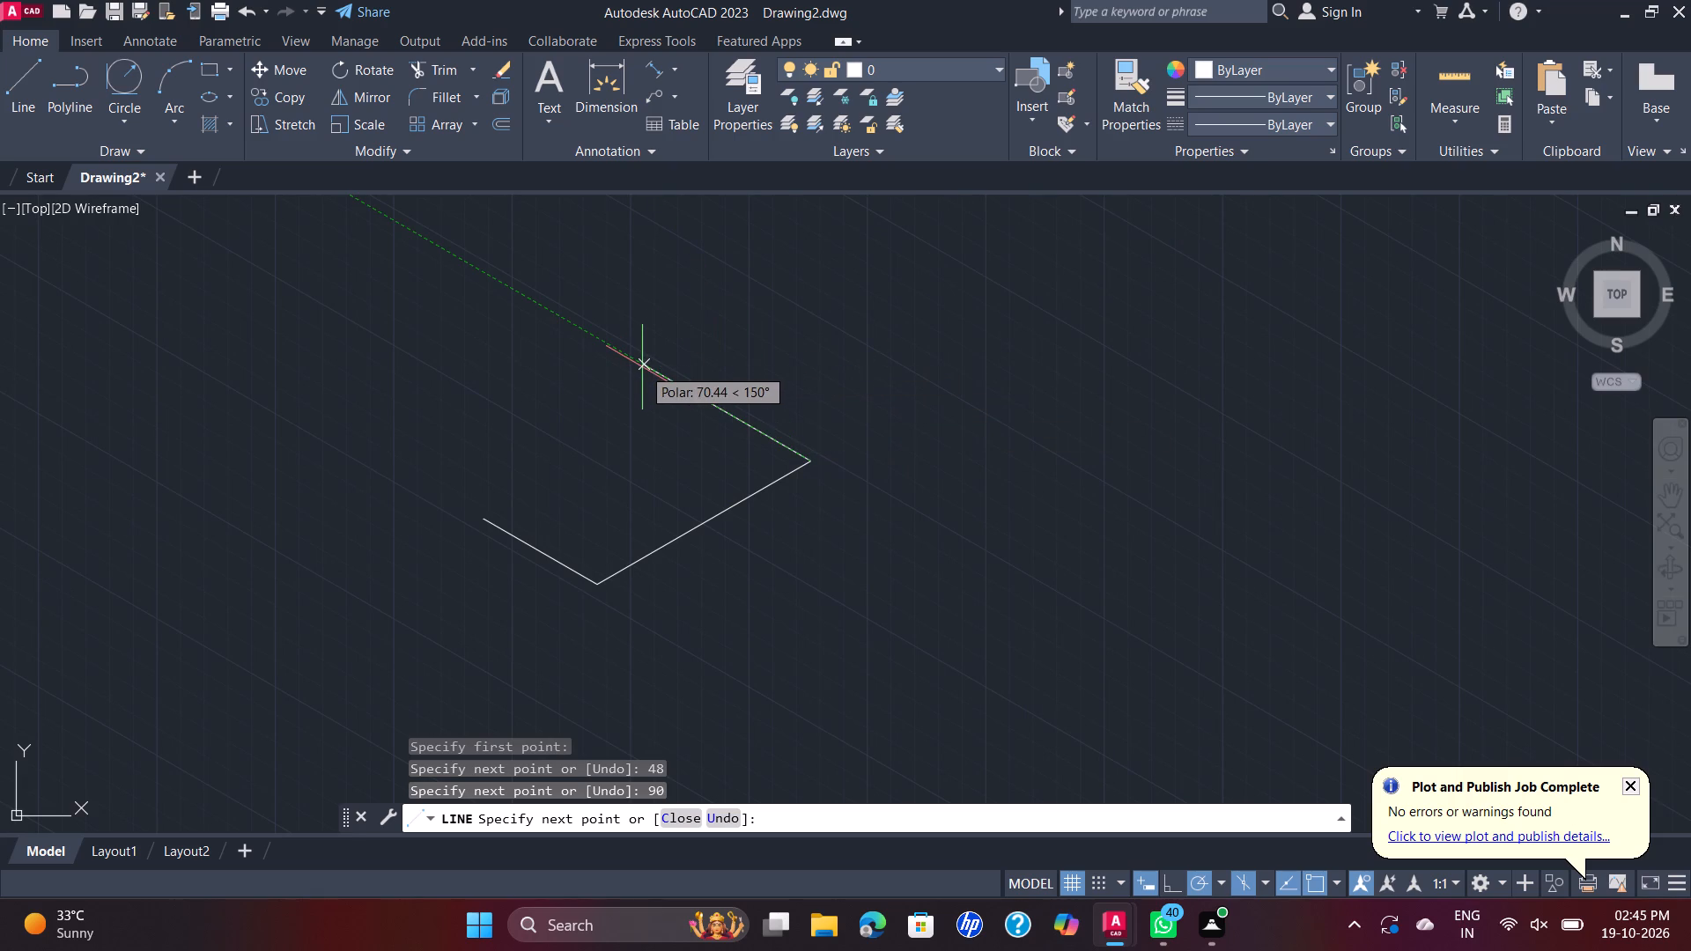
{"action": "type", "text": "48"}
{"action": "key", "text": "Return"}
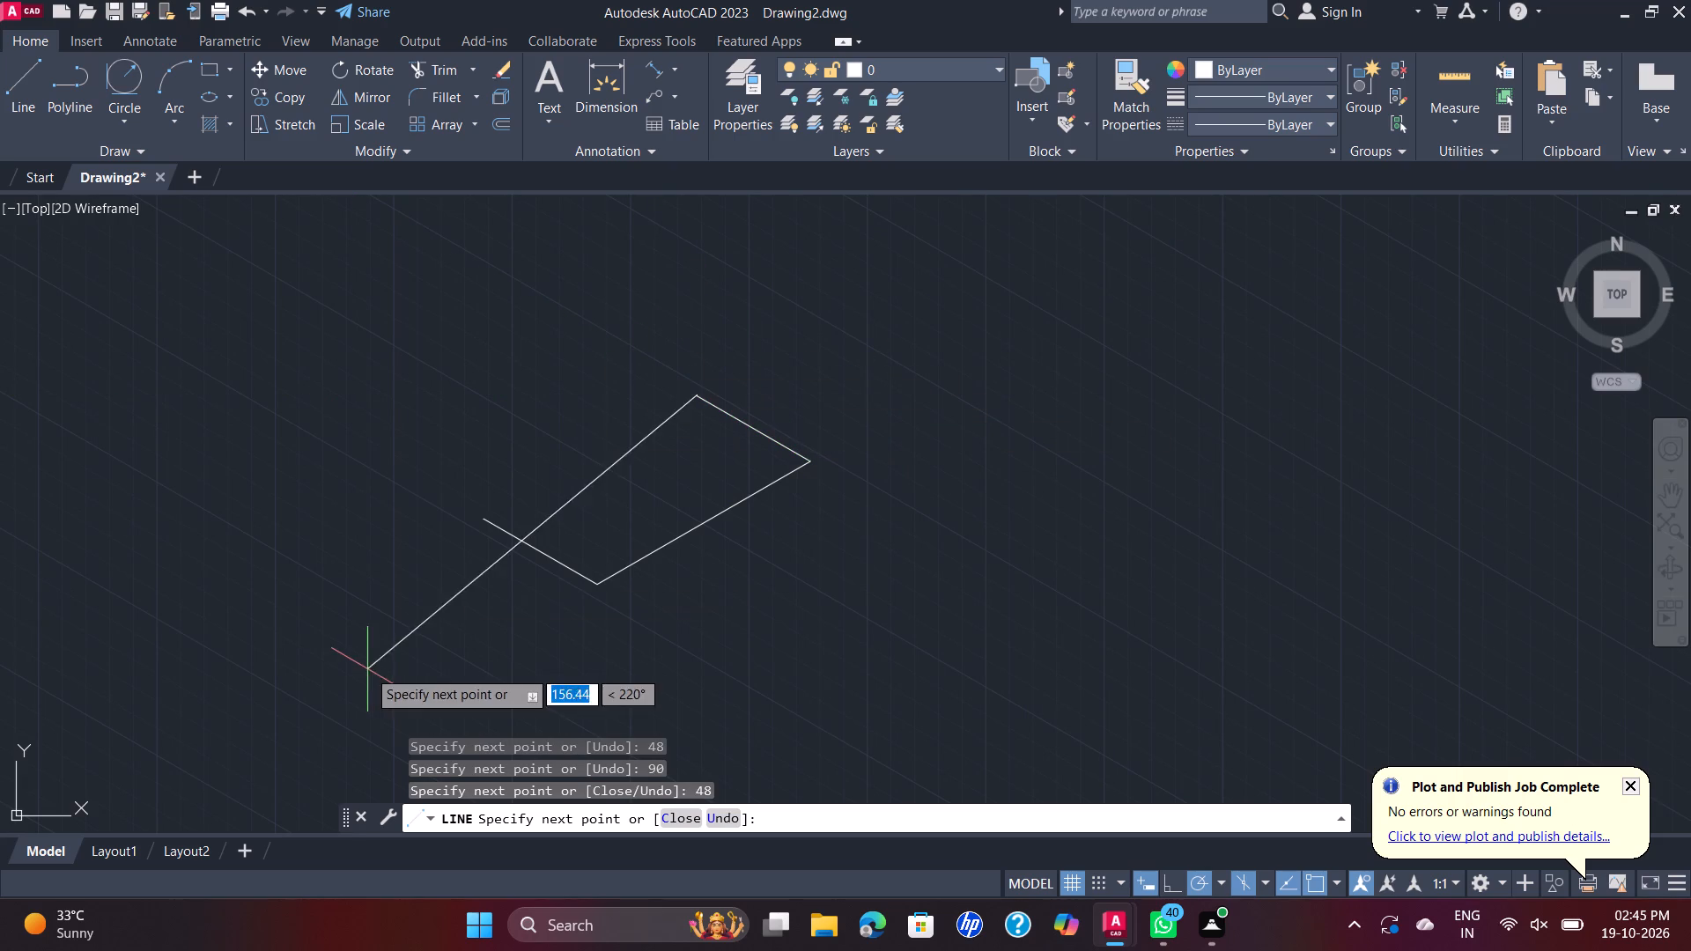
{"action": "left_click", "coordinate": [483, 513]}
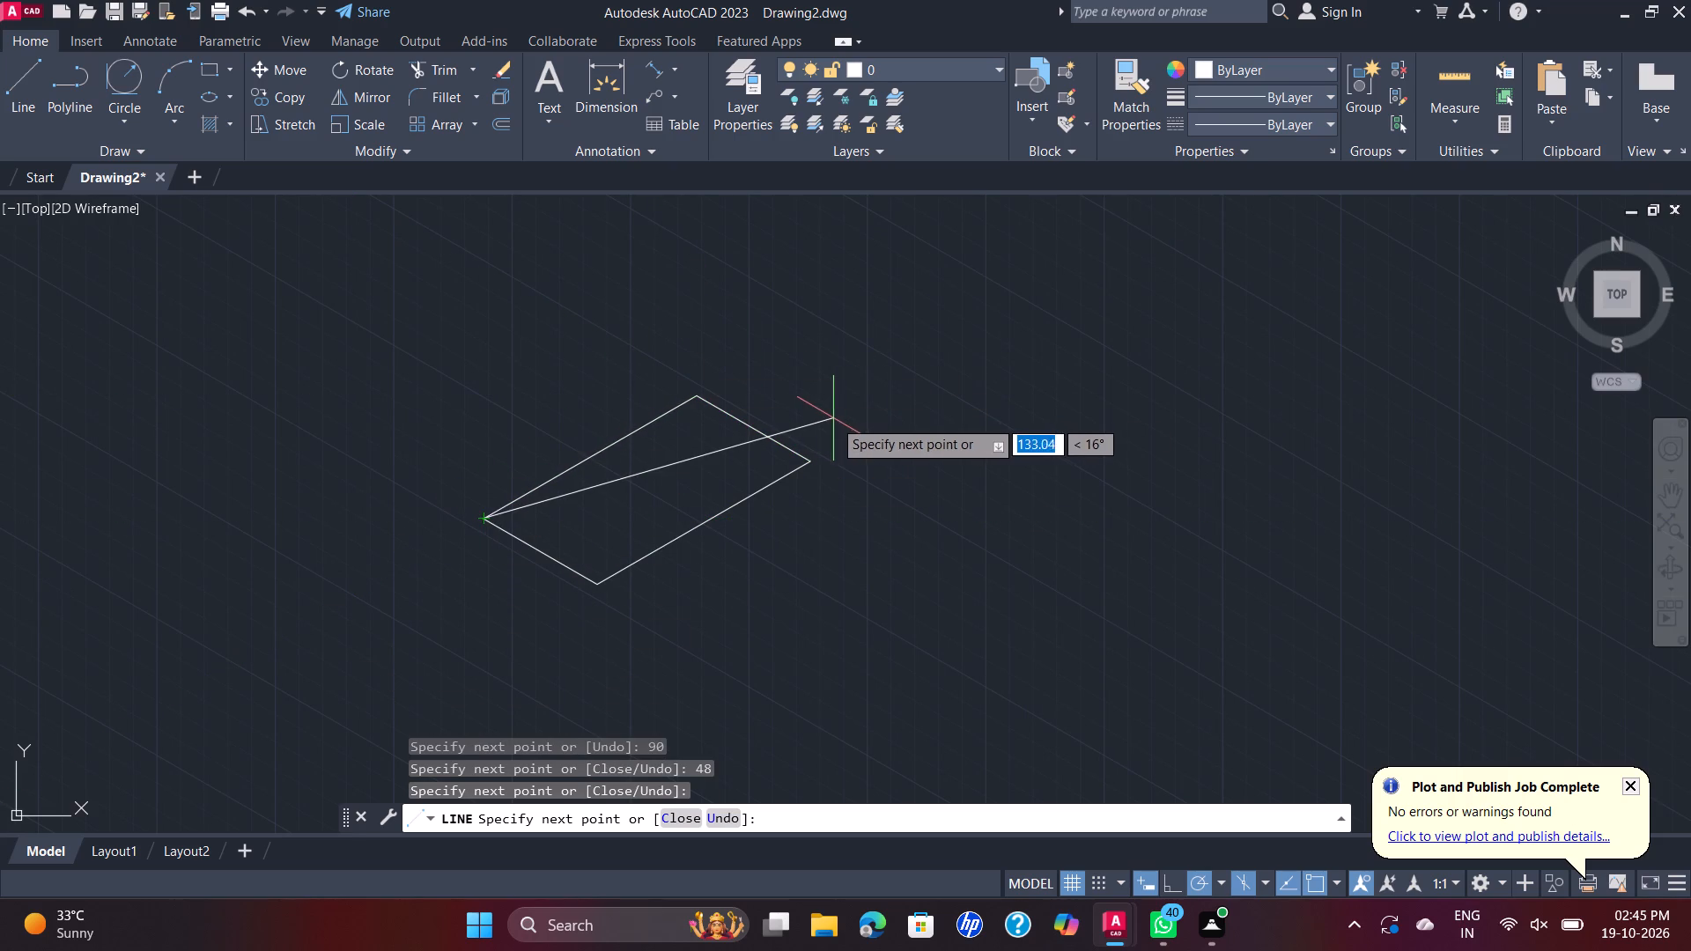
{"action": "key", "text": "Escape"}
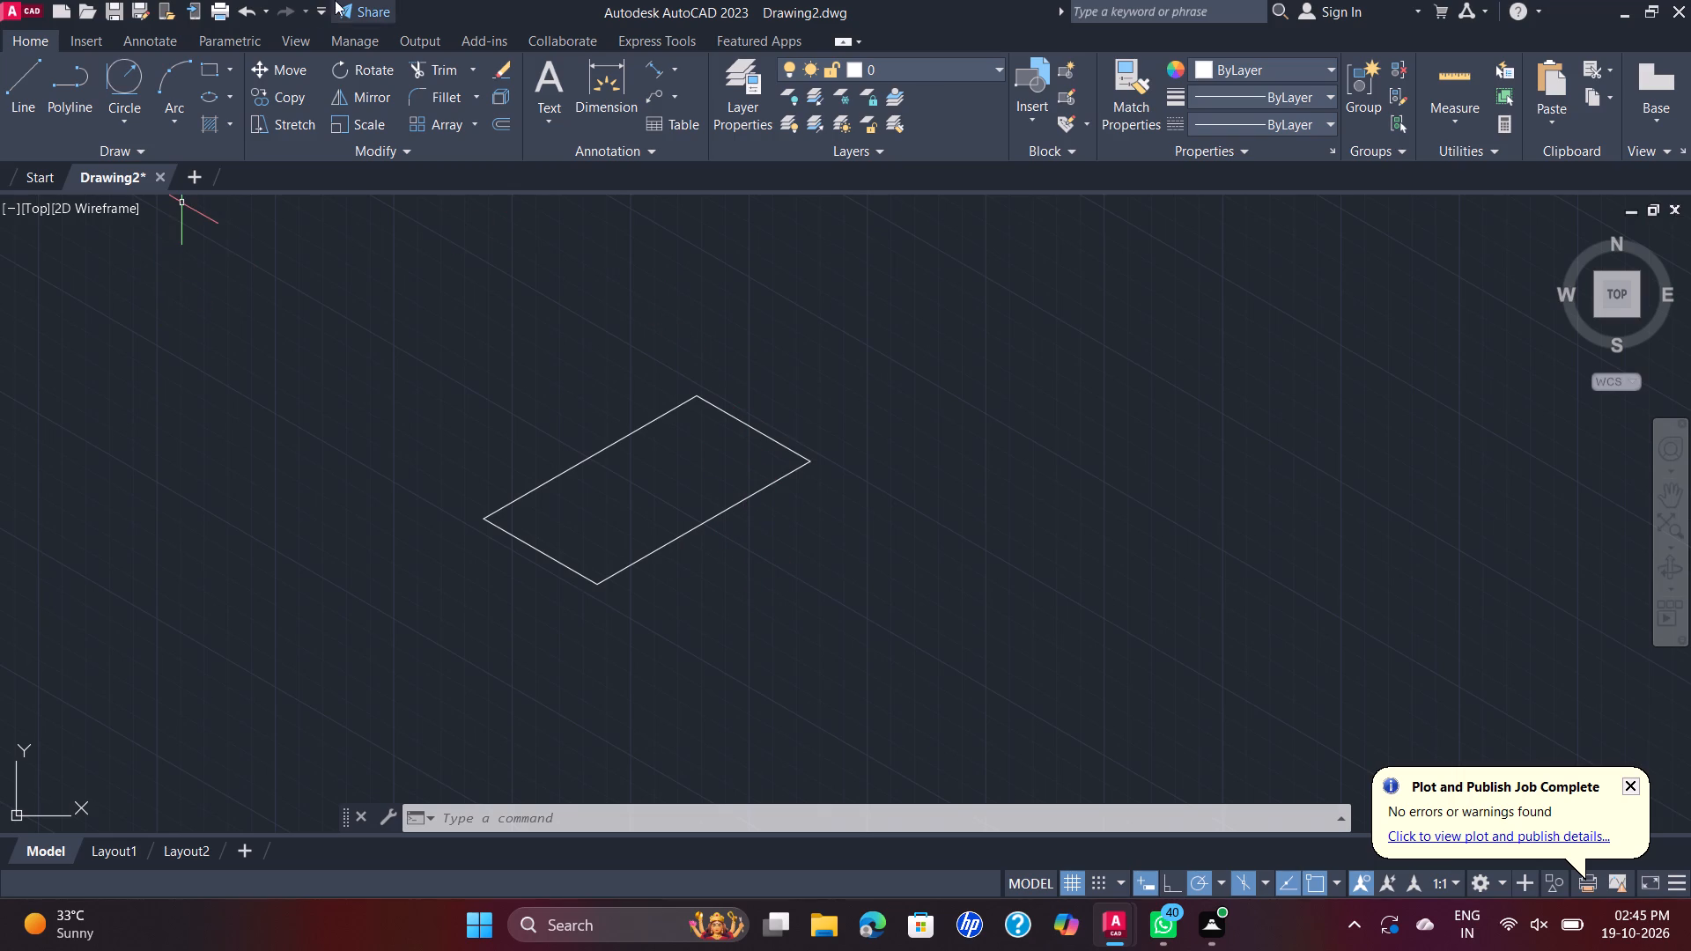
Draw a 56 mm diameter isocircle on the top isoplane, centred on the midpoint of the rectangle's upper-right 48 mm edge.
{"action": "left_click", "coordinate": [218, 101]}
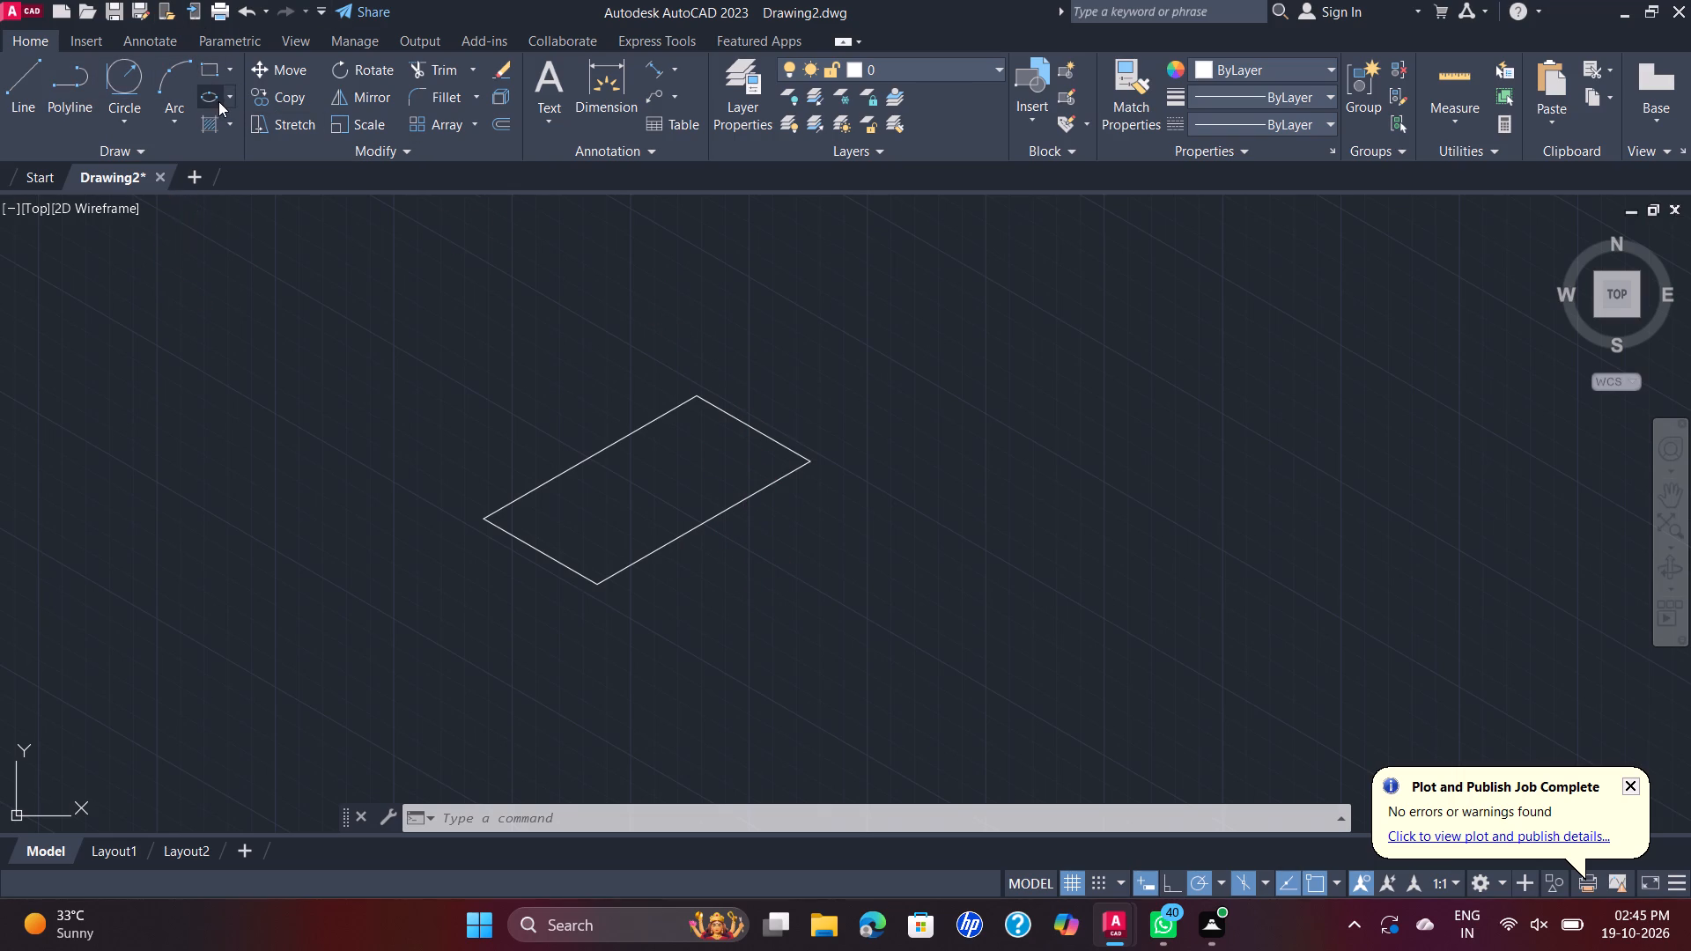
{"action": "left_click", "coordinate": [232, 104]}
{"action": "left_click", "coordinate": [270, 175]}
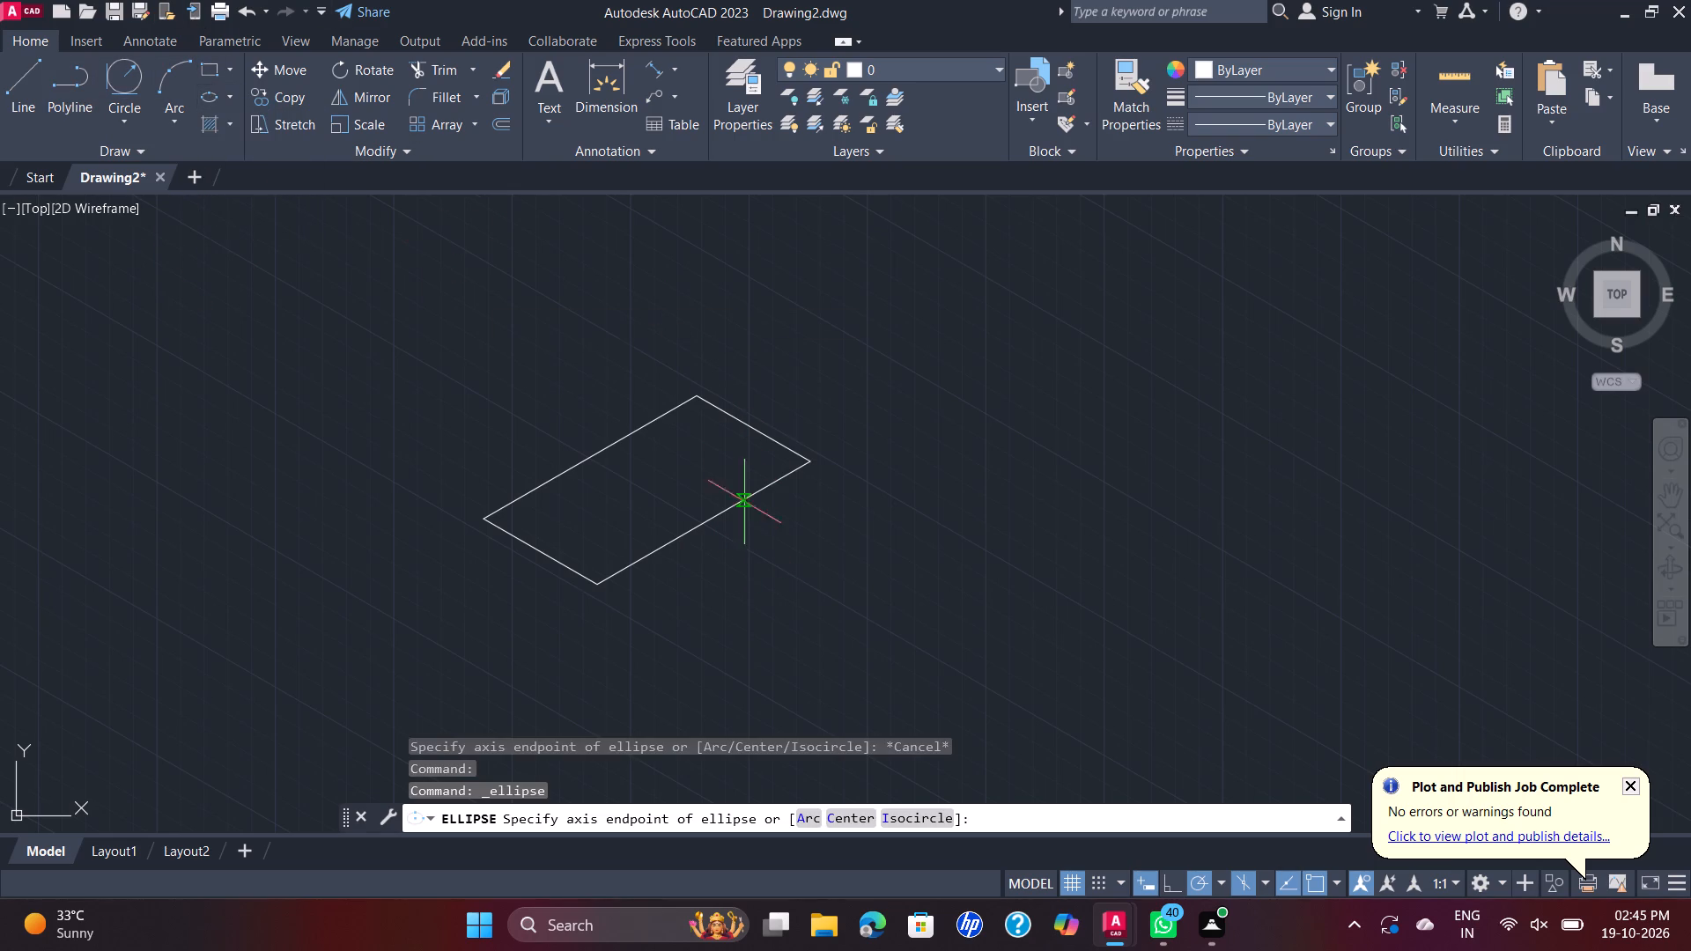
{"action": "left_click", "coordinate": [912, 814]}
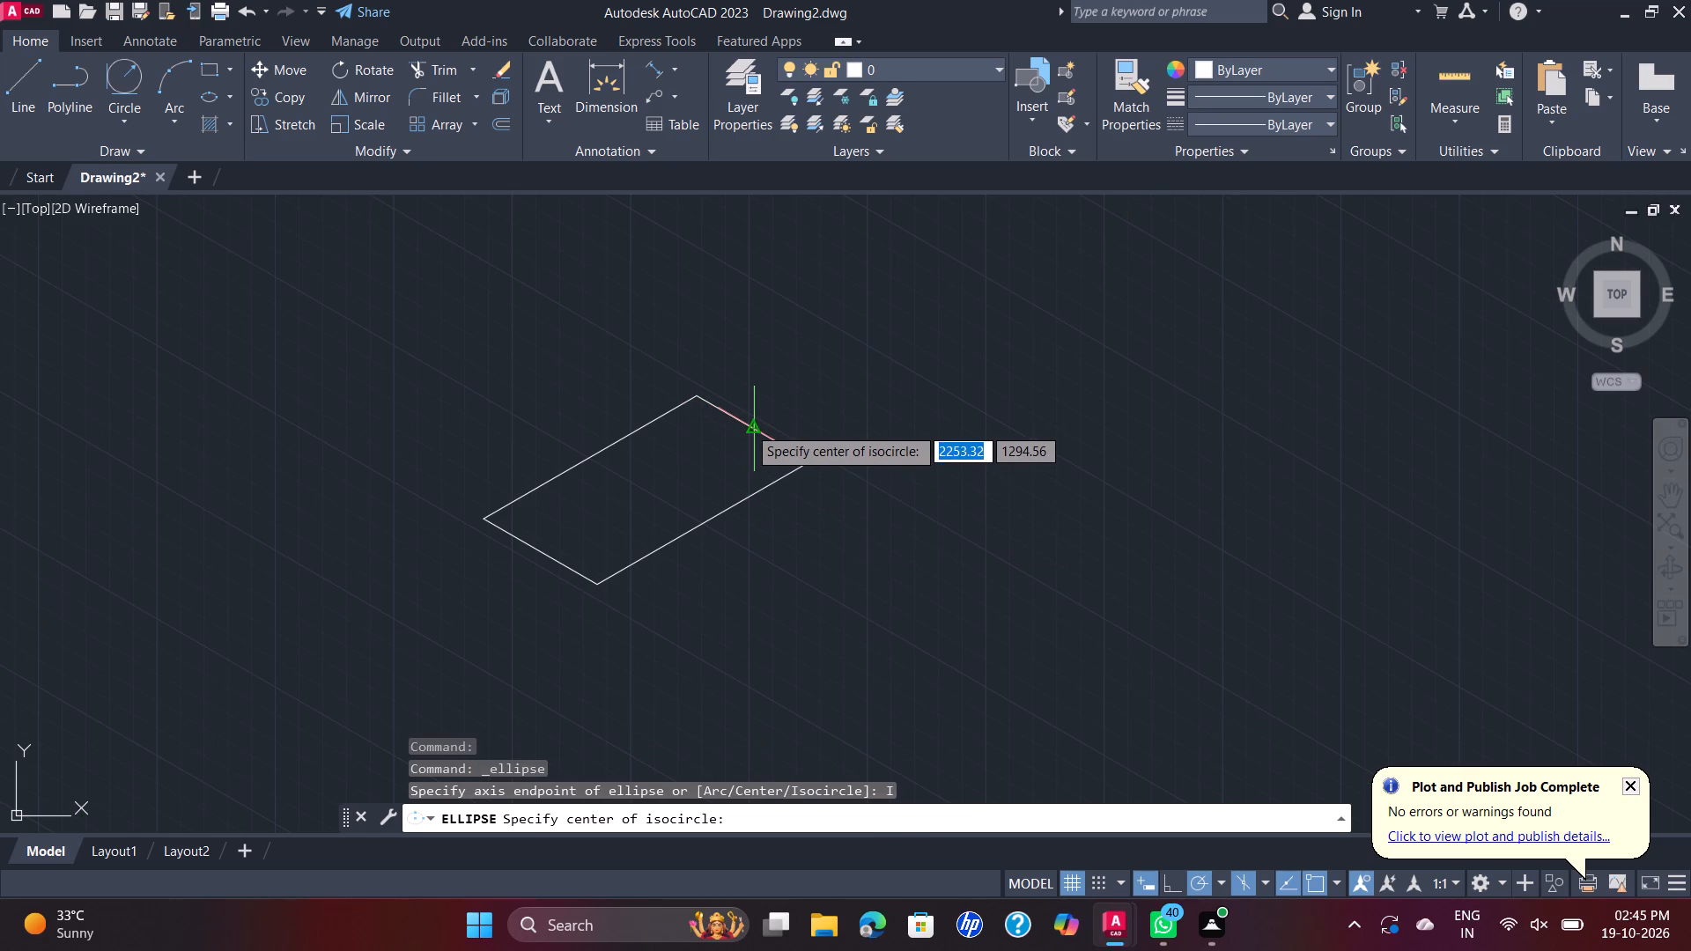
{"action": "left_click", "coordinate": [748, 426]}
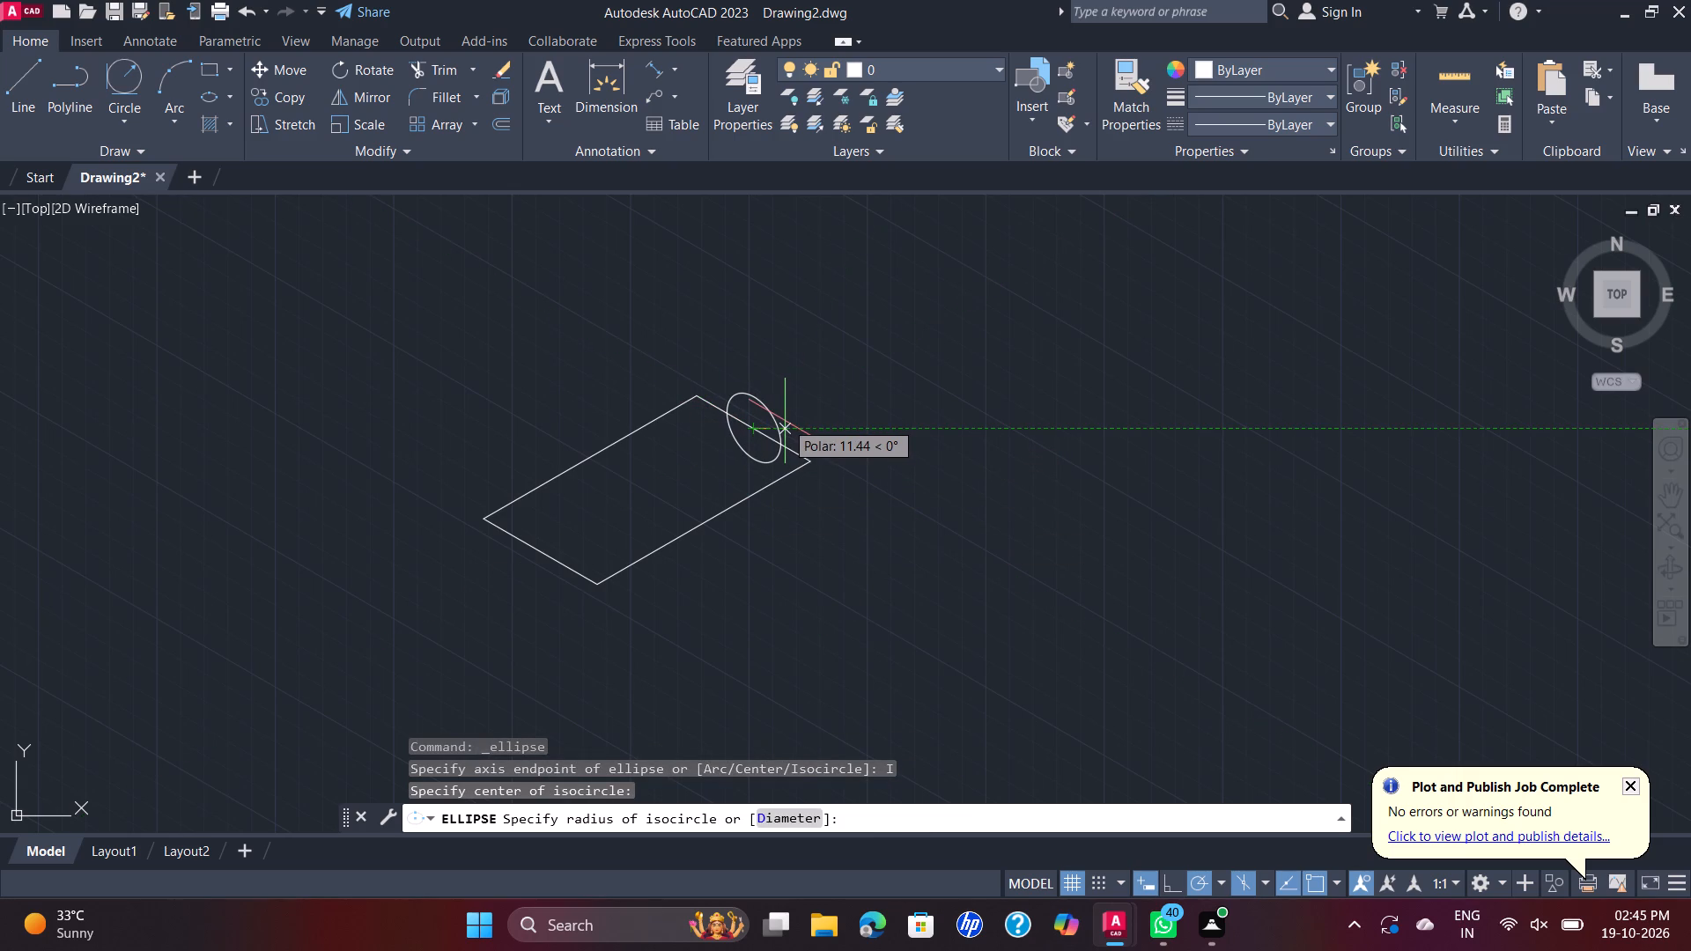
{"action": "key", "text": "F5"}
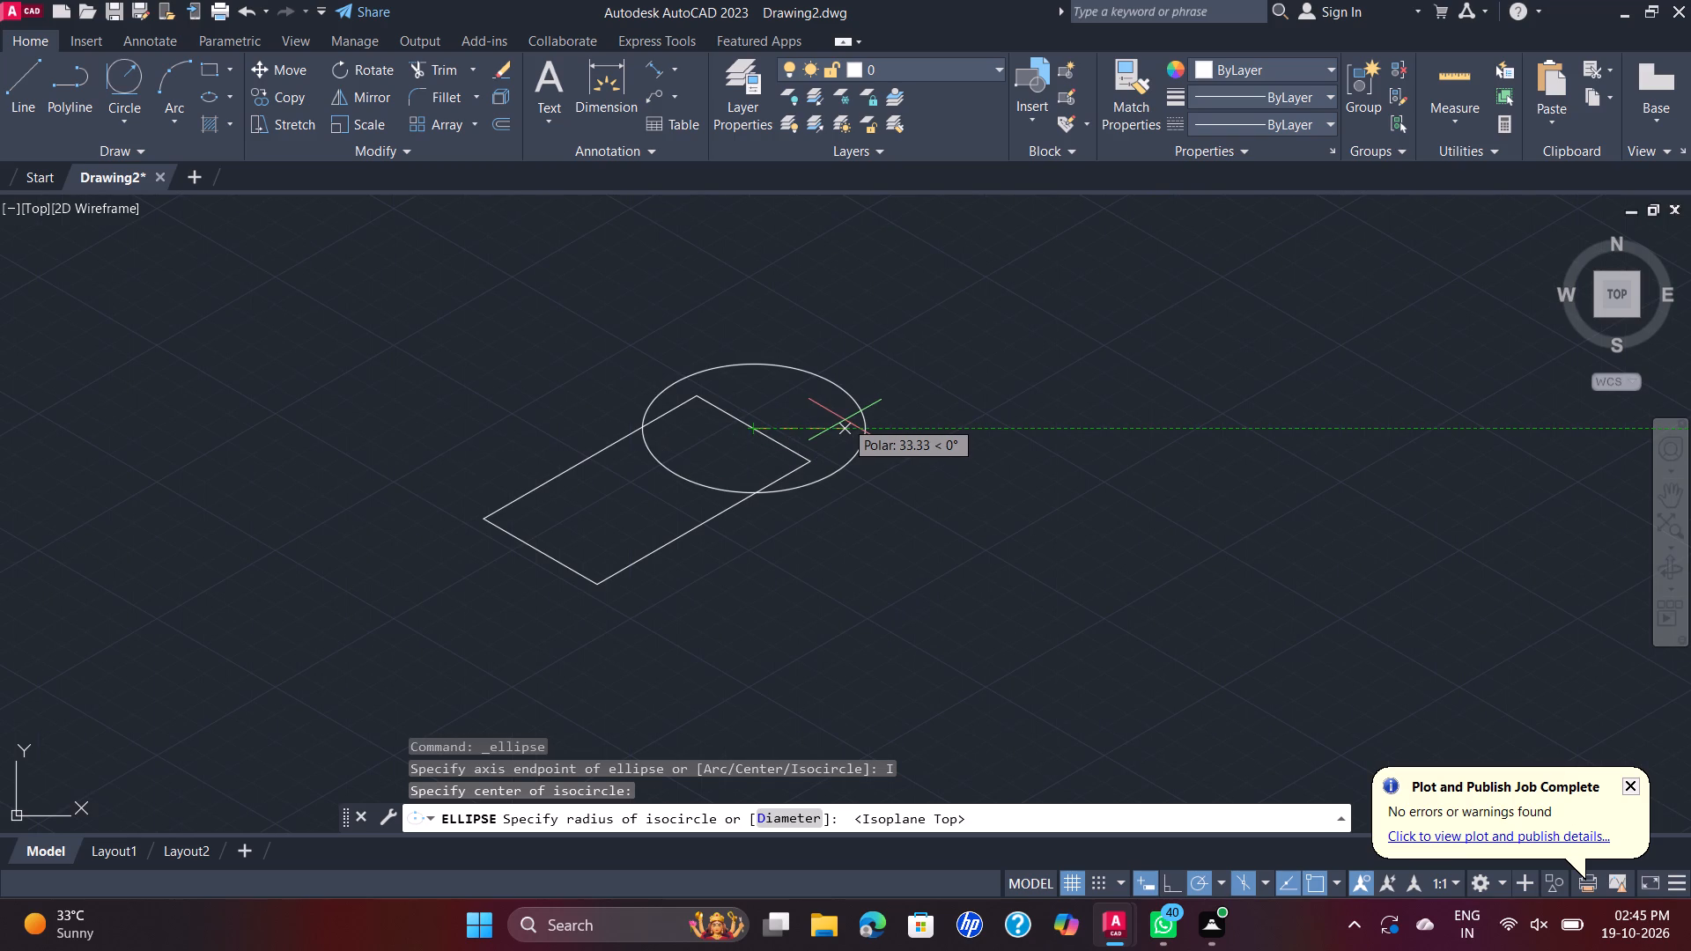
{"action": "key", "text": "d"}
{"action": "key", "text": "Return"}
{"action": "type", "text": "56"}
{"action": "key", "text": "Return"}
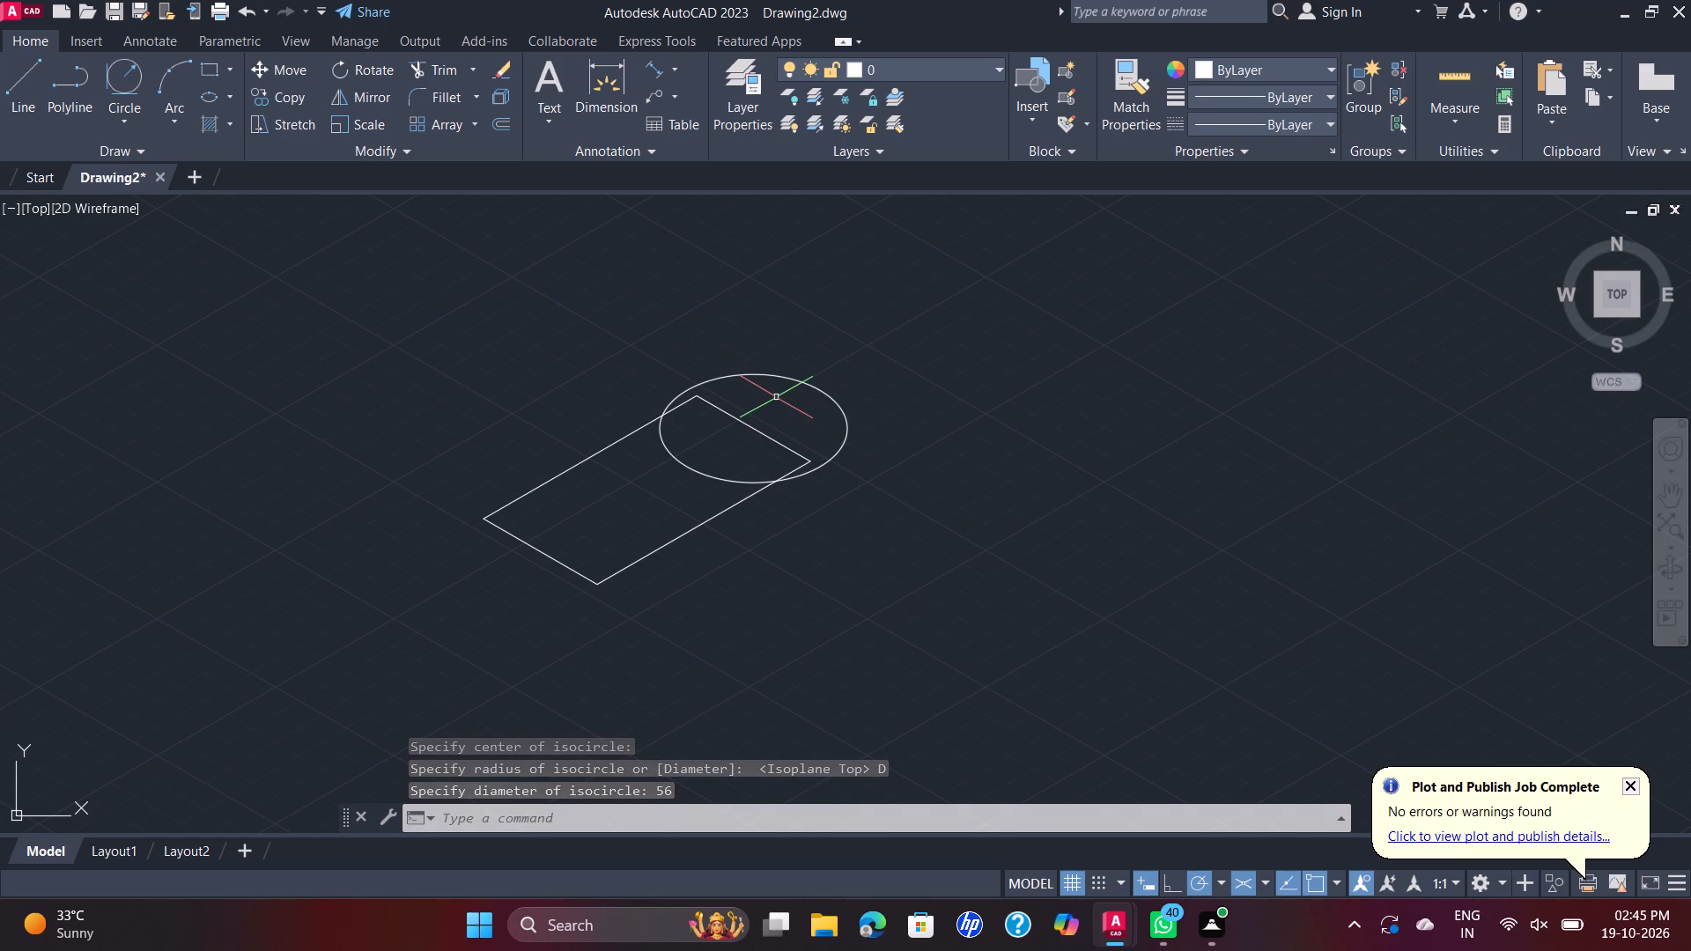
Draw a 32 mm diameter isocircle on the top isoplane, concentric with the 56 mm isocircle.
{"action": "key", "text": "space"}
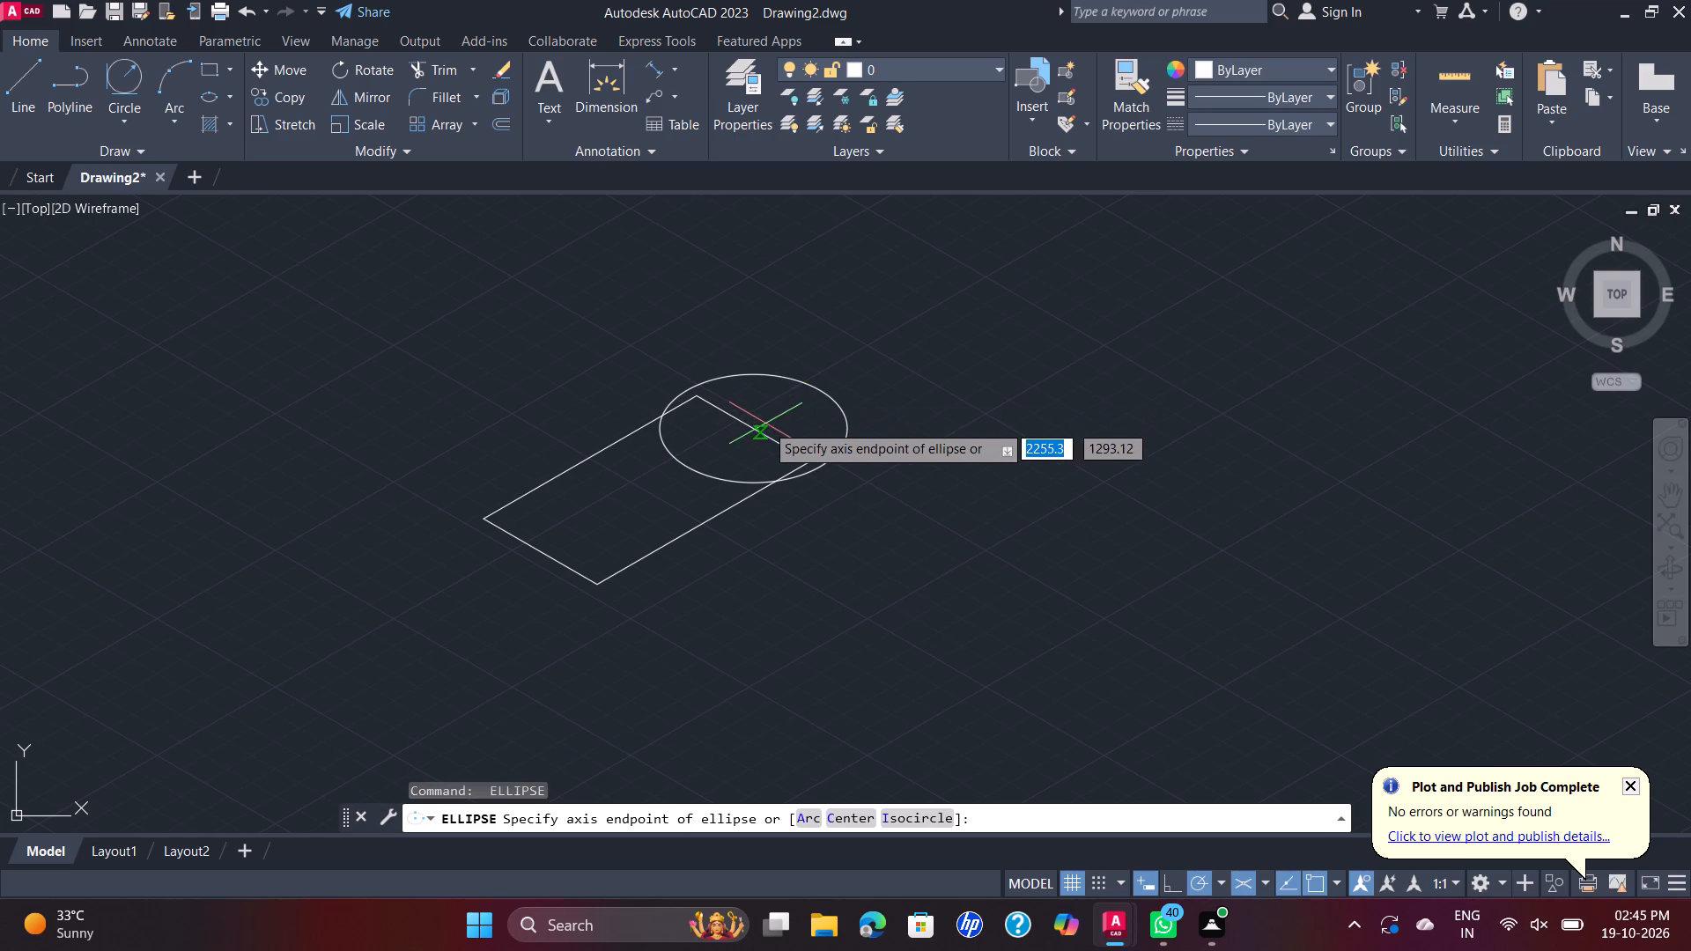
{"action": "left_click", "coordinate": [914, 810]}
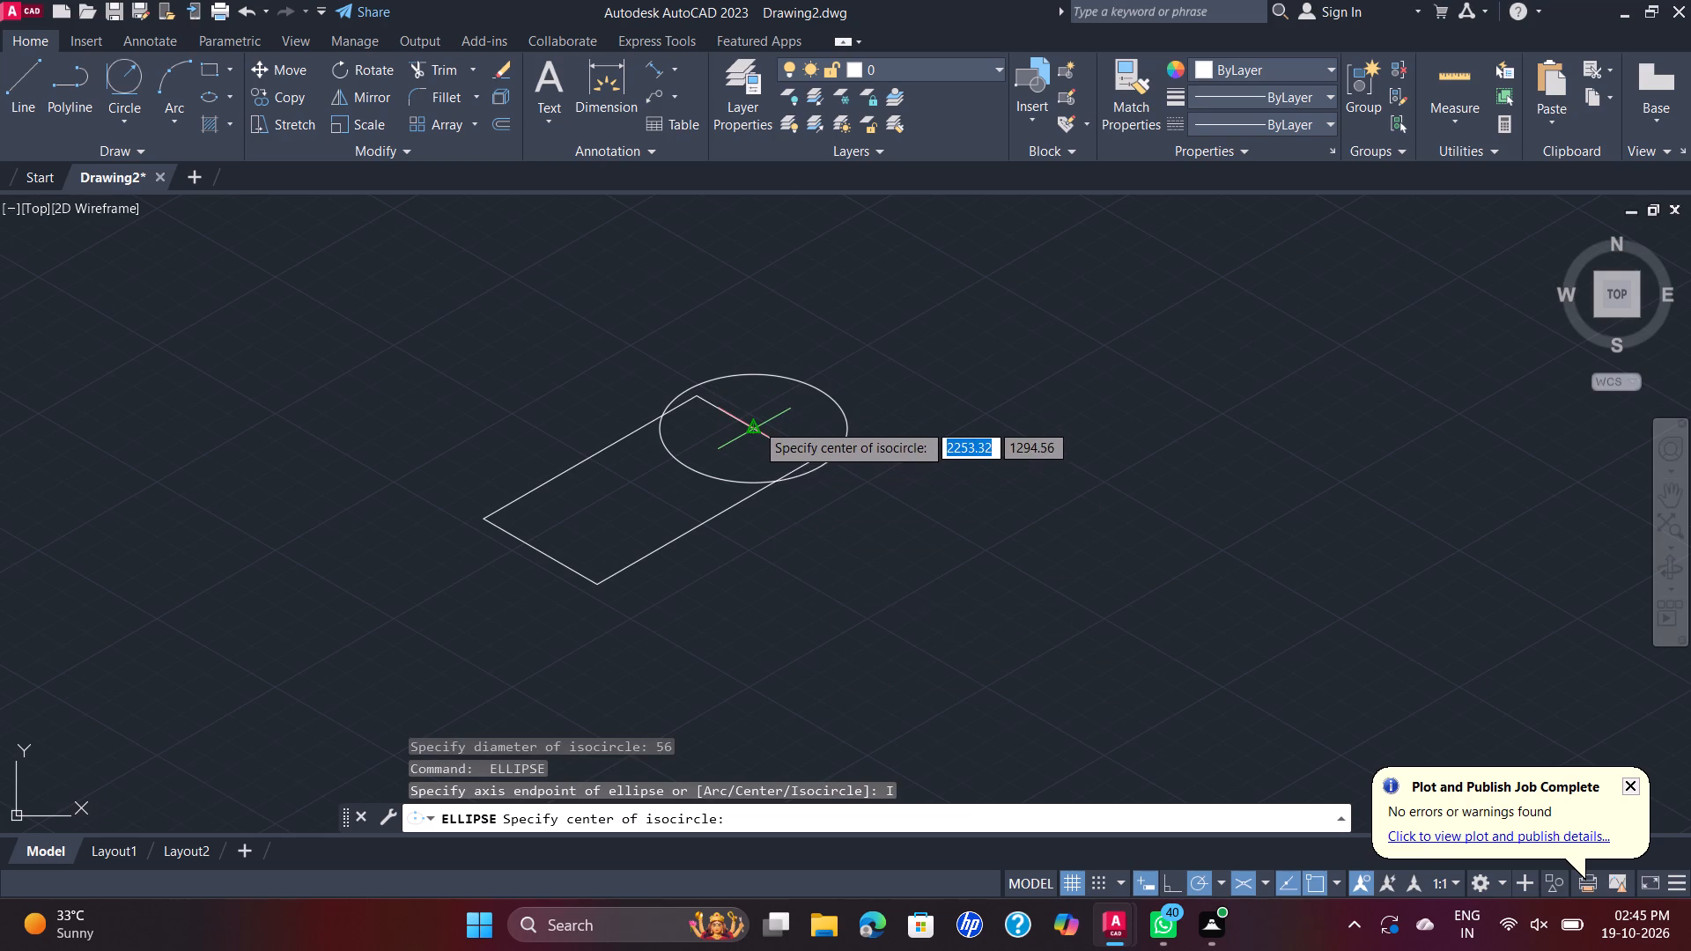
{"action": "left_click", "coordinate": [756, 423]}
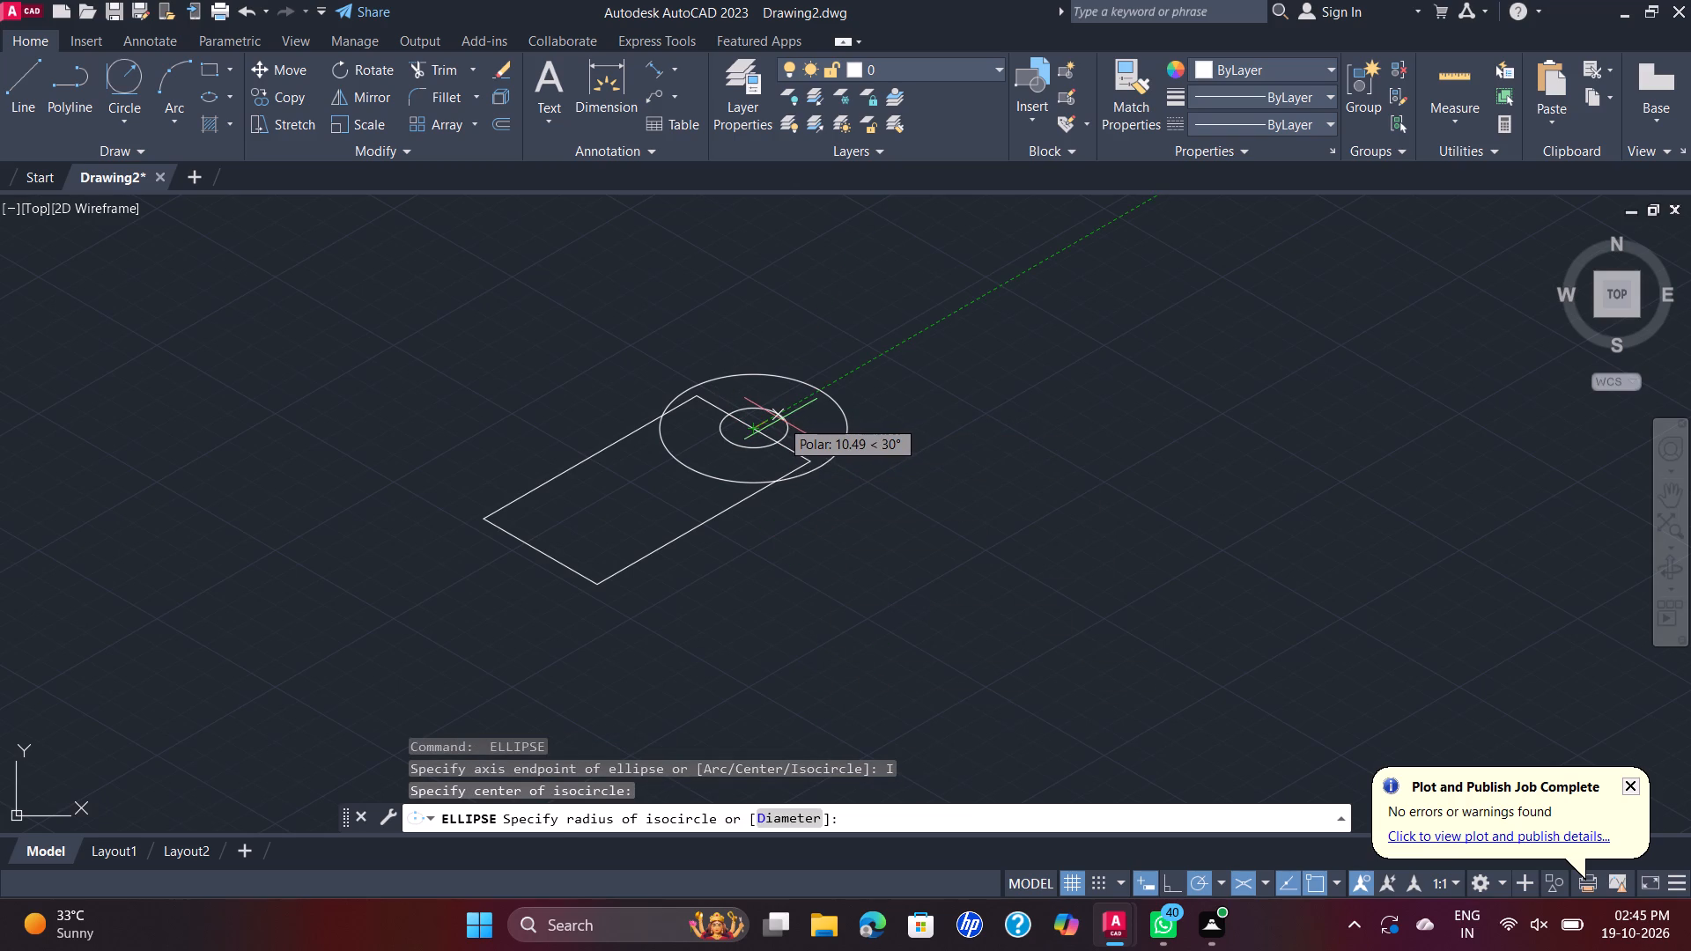
{"action": "key", "text": "d"}
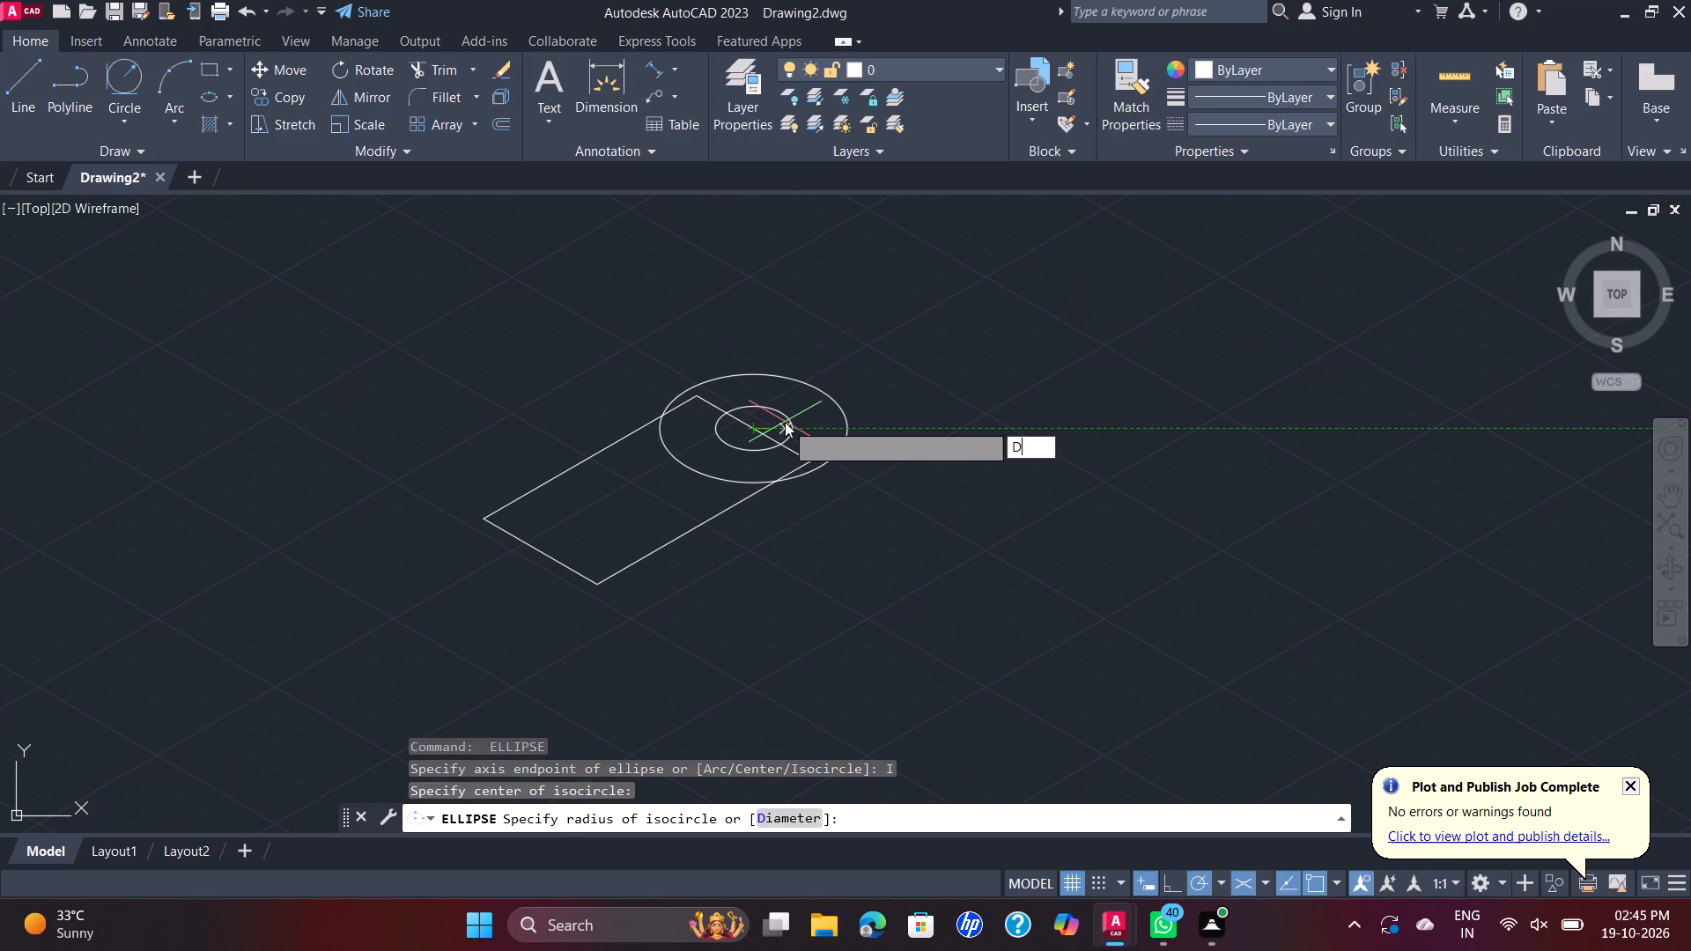
{"action": "key", "text": "Return"}
{"action": "type", "text": "32"}
{"action": "key", "text": "Return"}
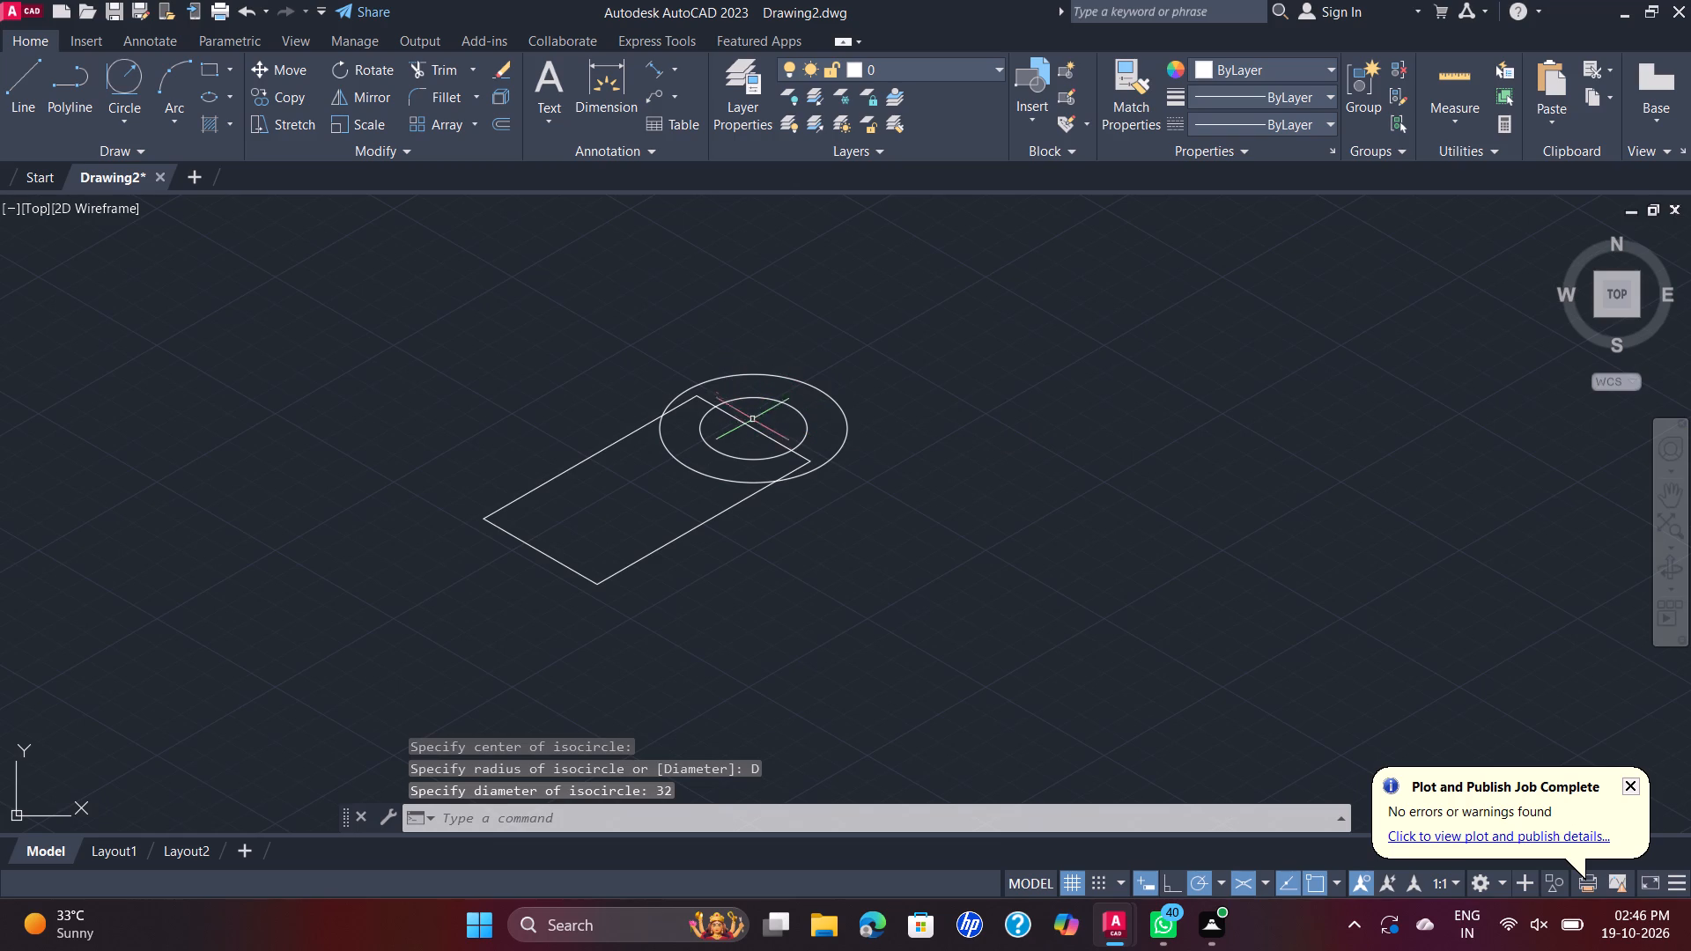
Delete the 48 mm rectangle edge that runs through the centre of the two isocircles.
{"action": "left_click", "coordinate": [761, 433]}
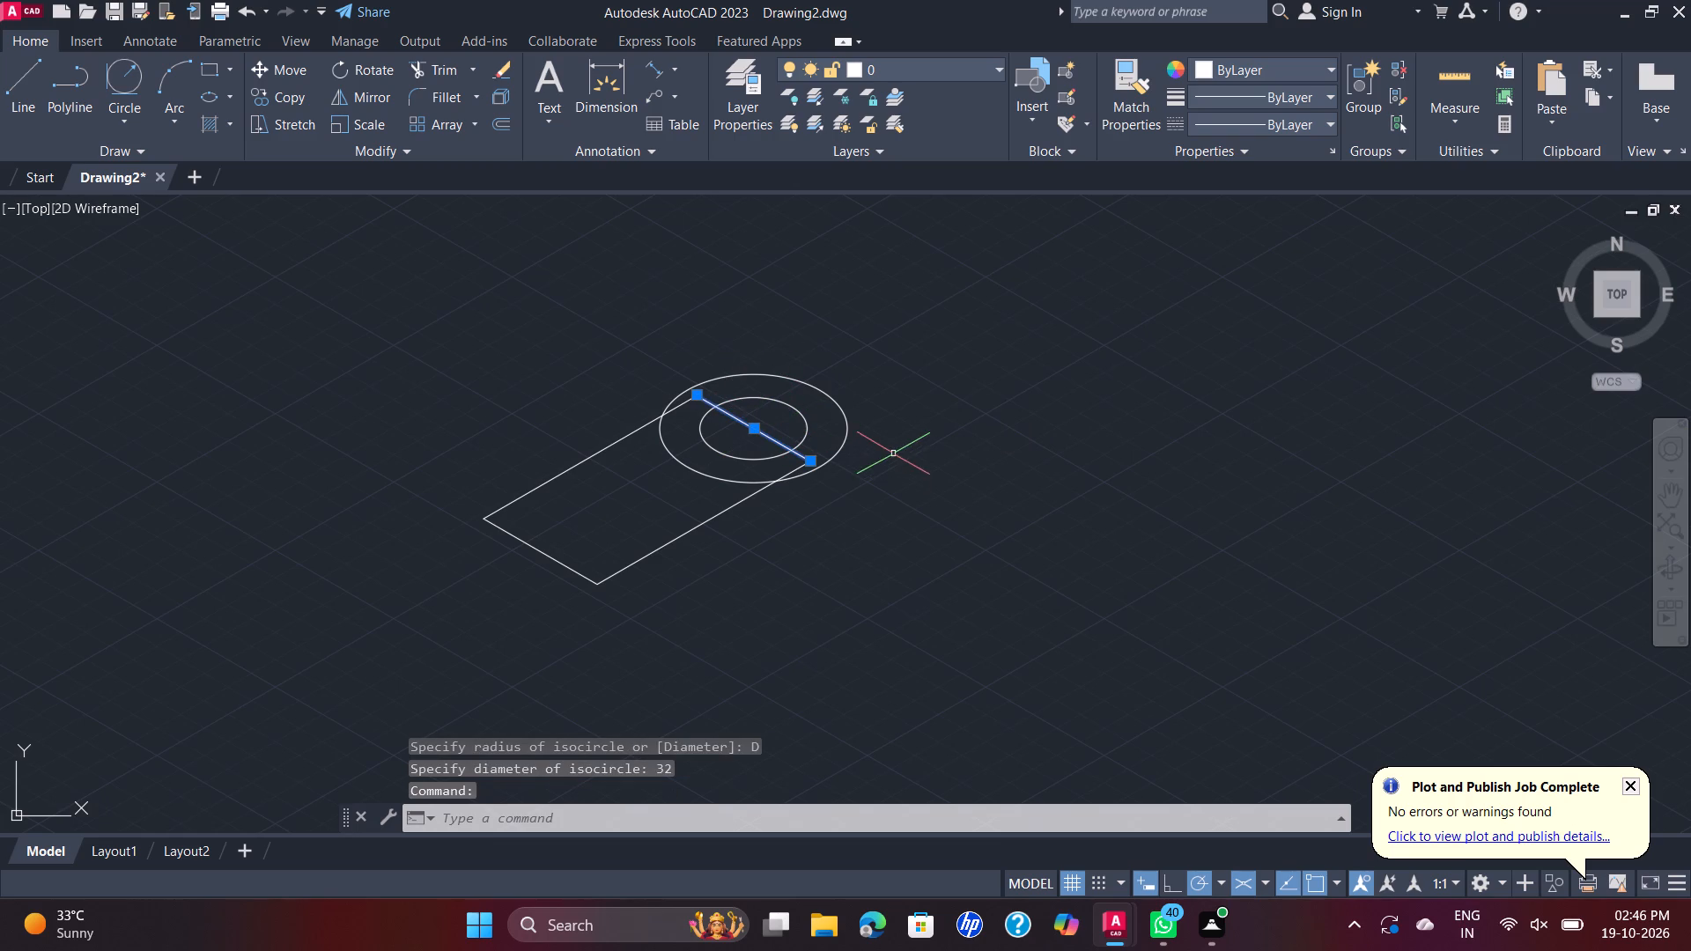
{"action": "key", "text": "Delete"}
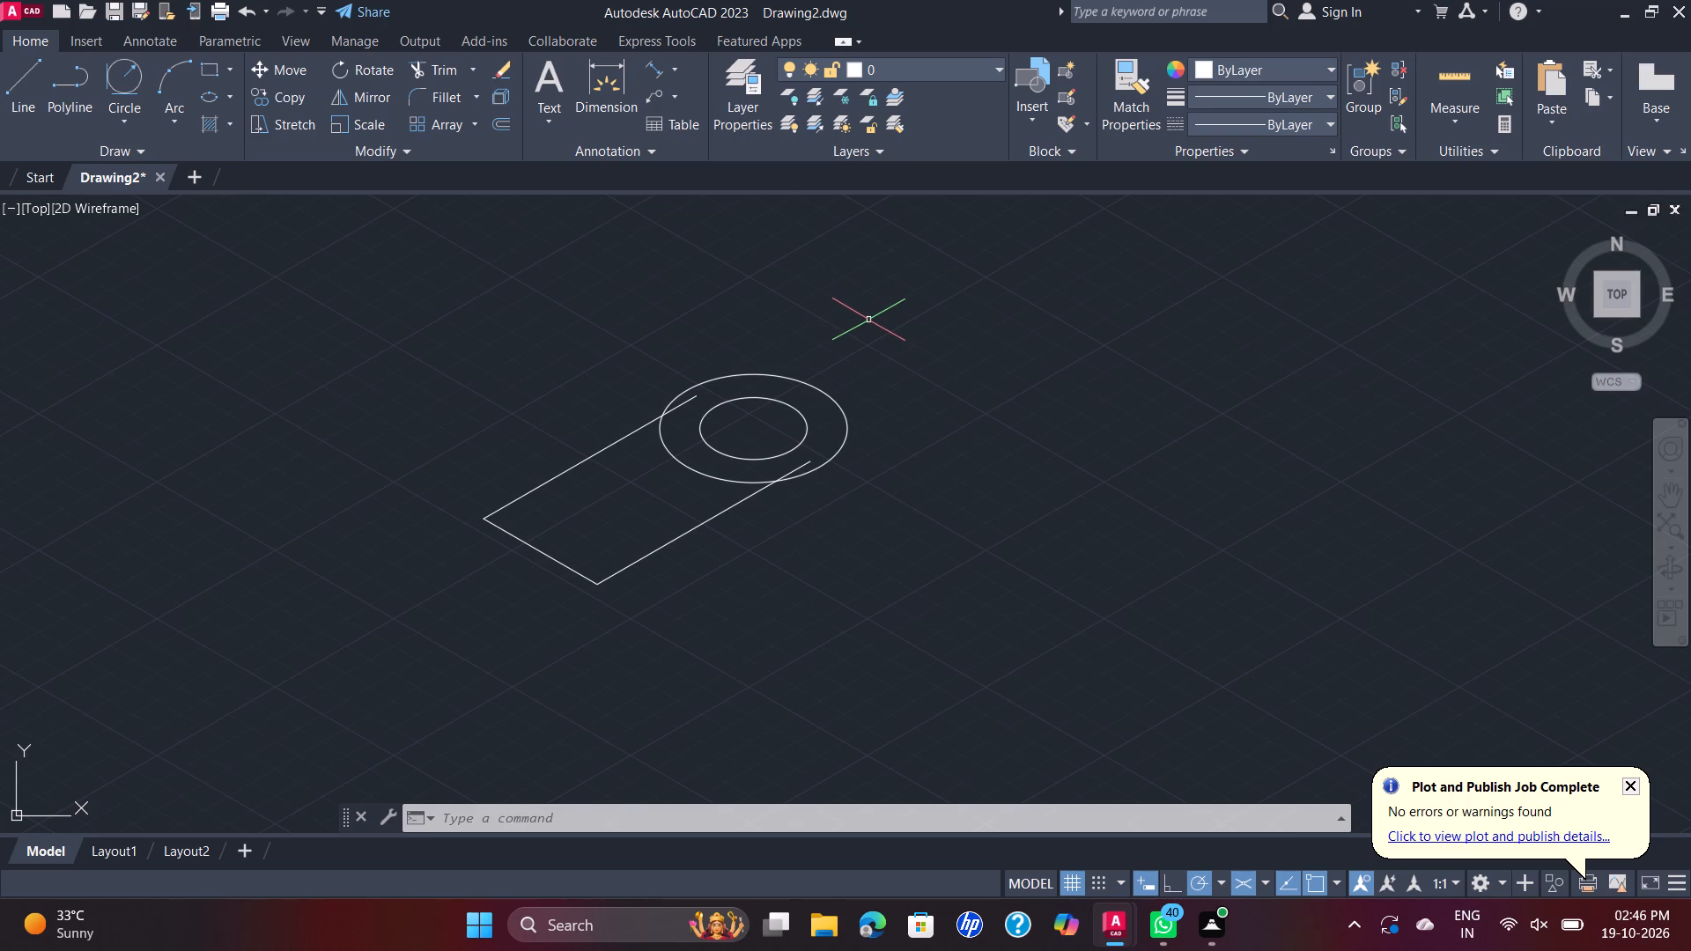
Copy both concentric isocircles 56 mm vertically upward from their common centre.
{"action": "left_click", "coordinate": [868, 320]}
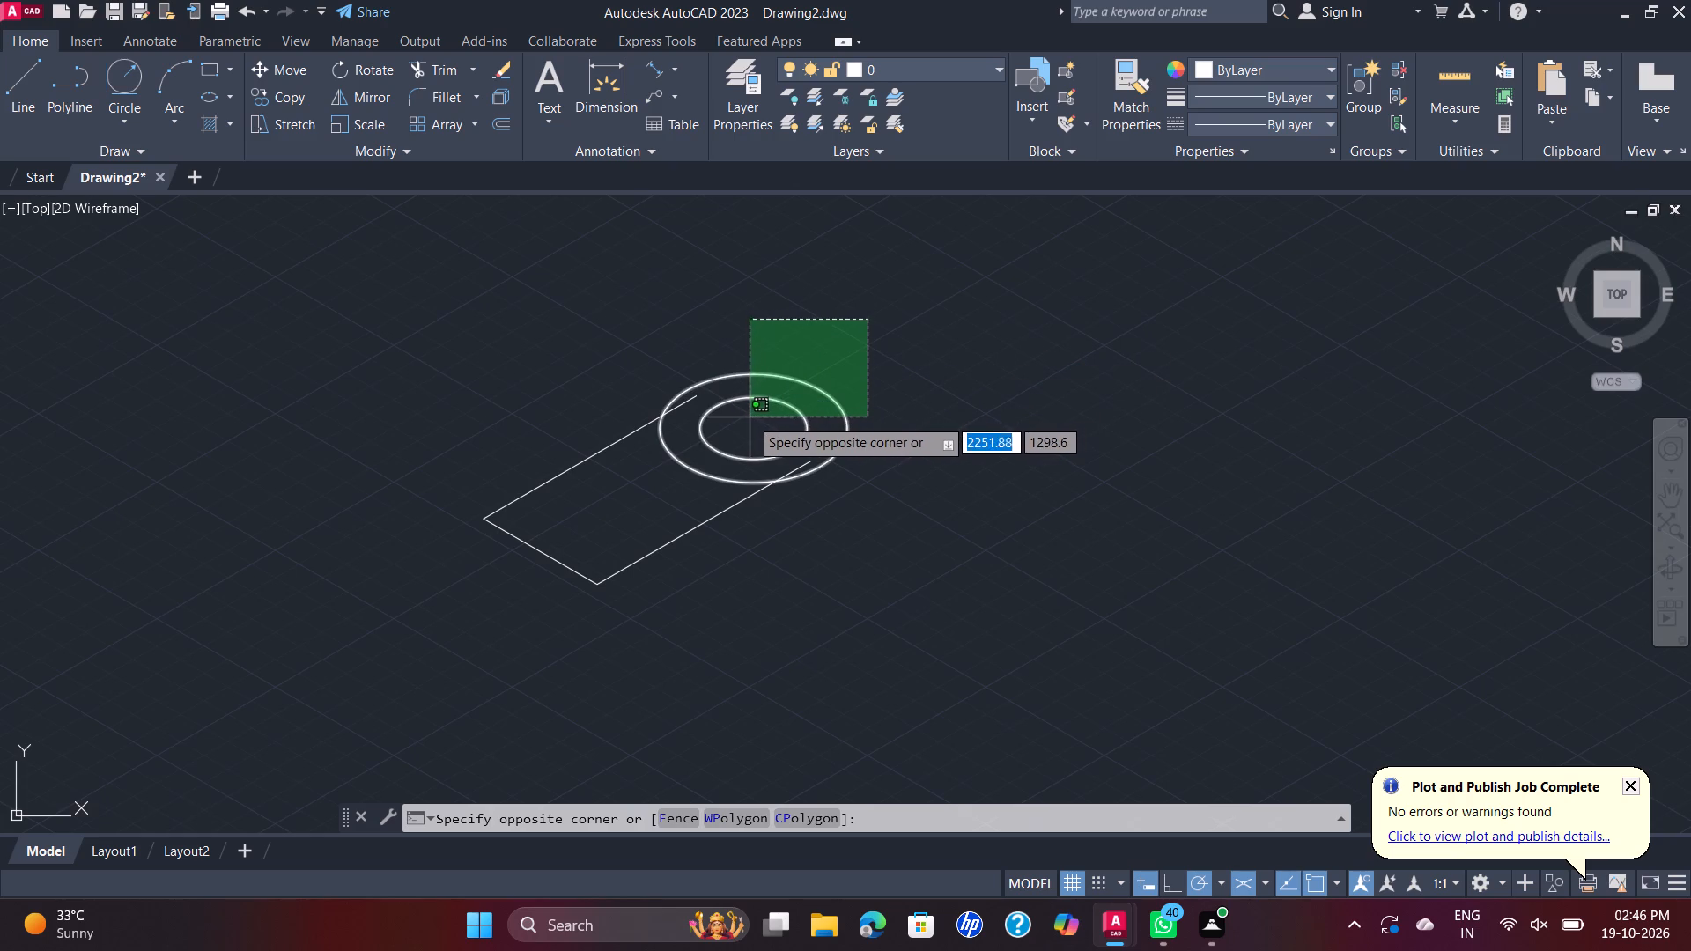
{"action": "left_click", "coordinate": [748, 417]}
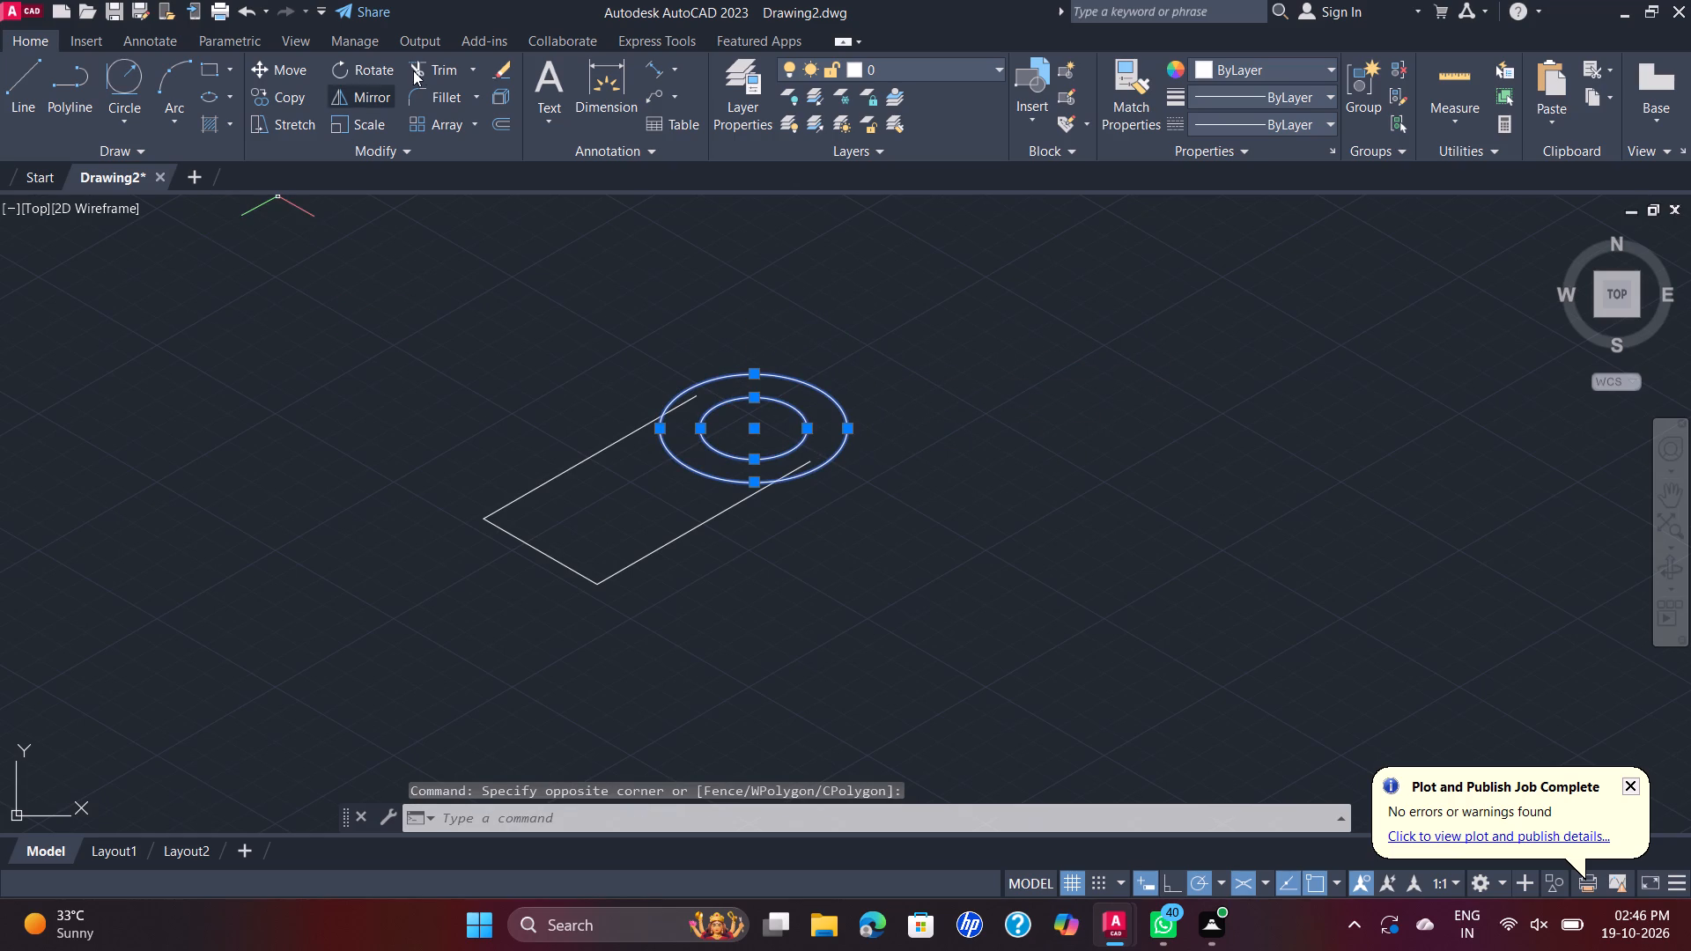
{"action": "left_click", "coordinate": [286, 91]}
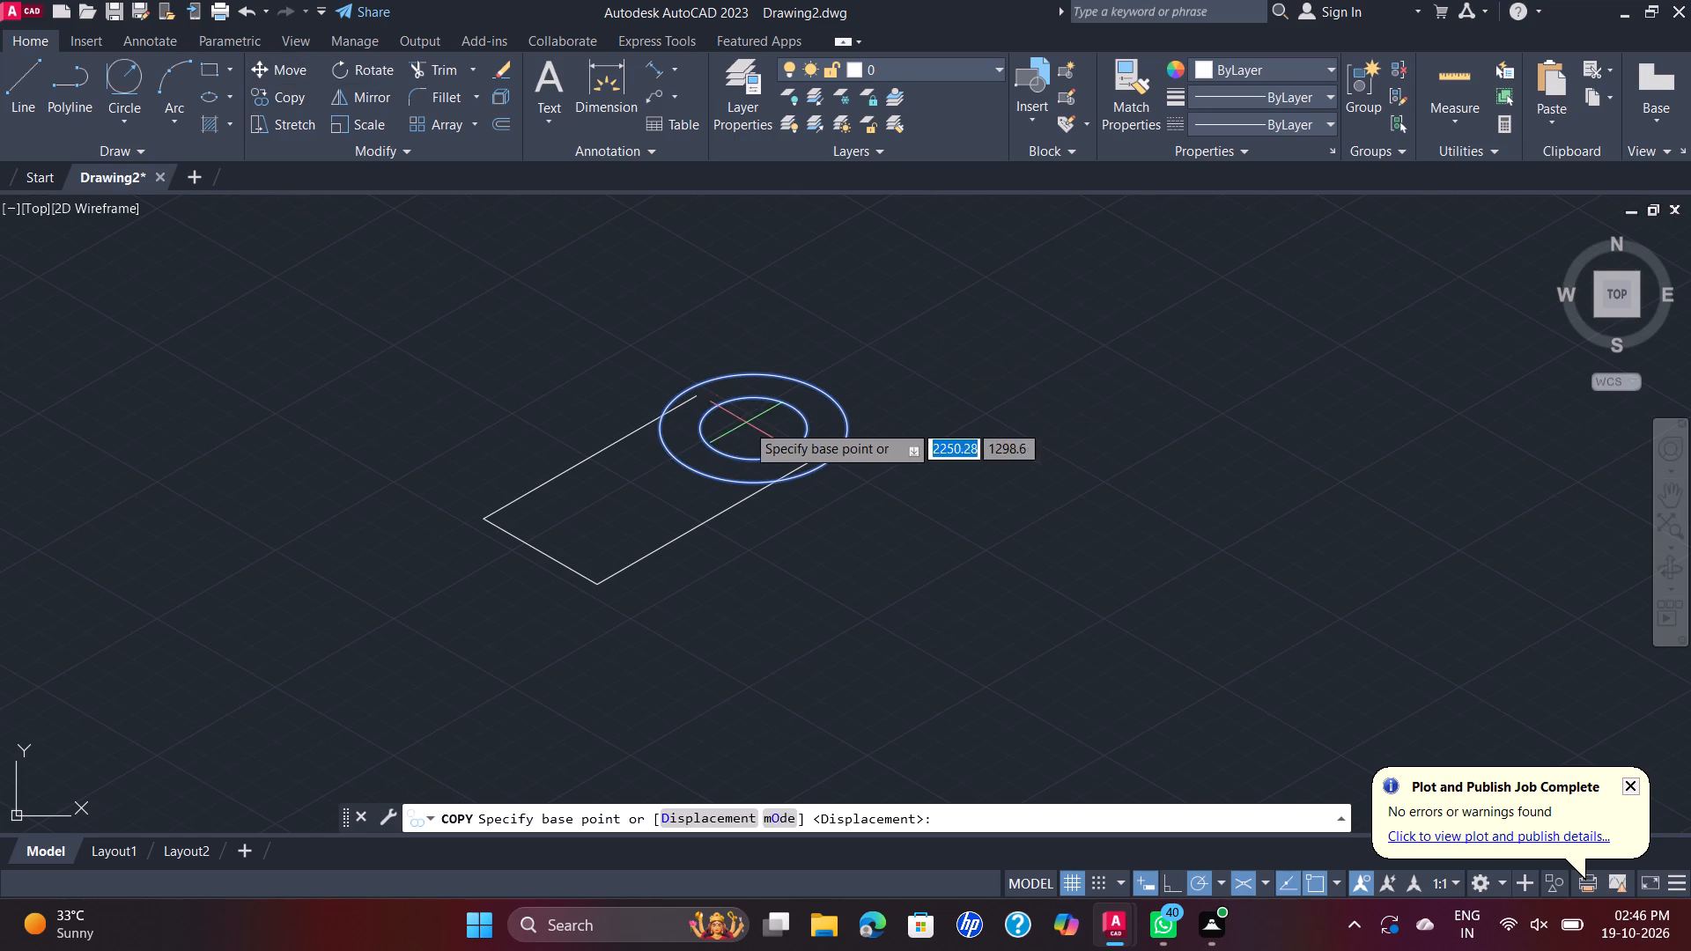
{"action": "left_click", "coordinate": [758, 425]}
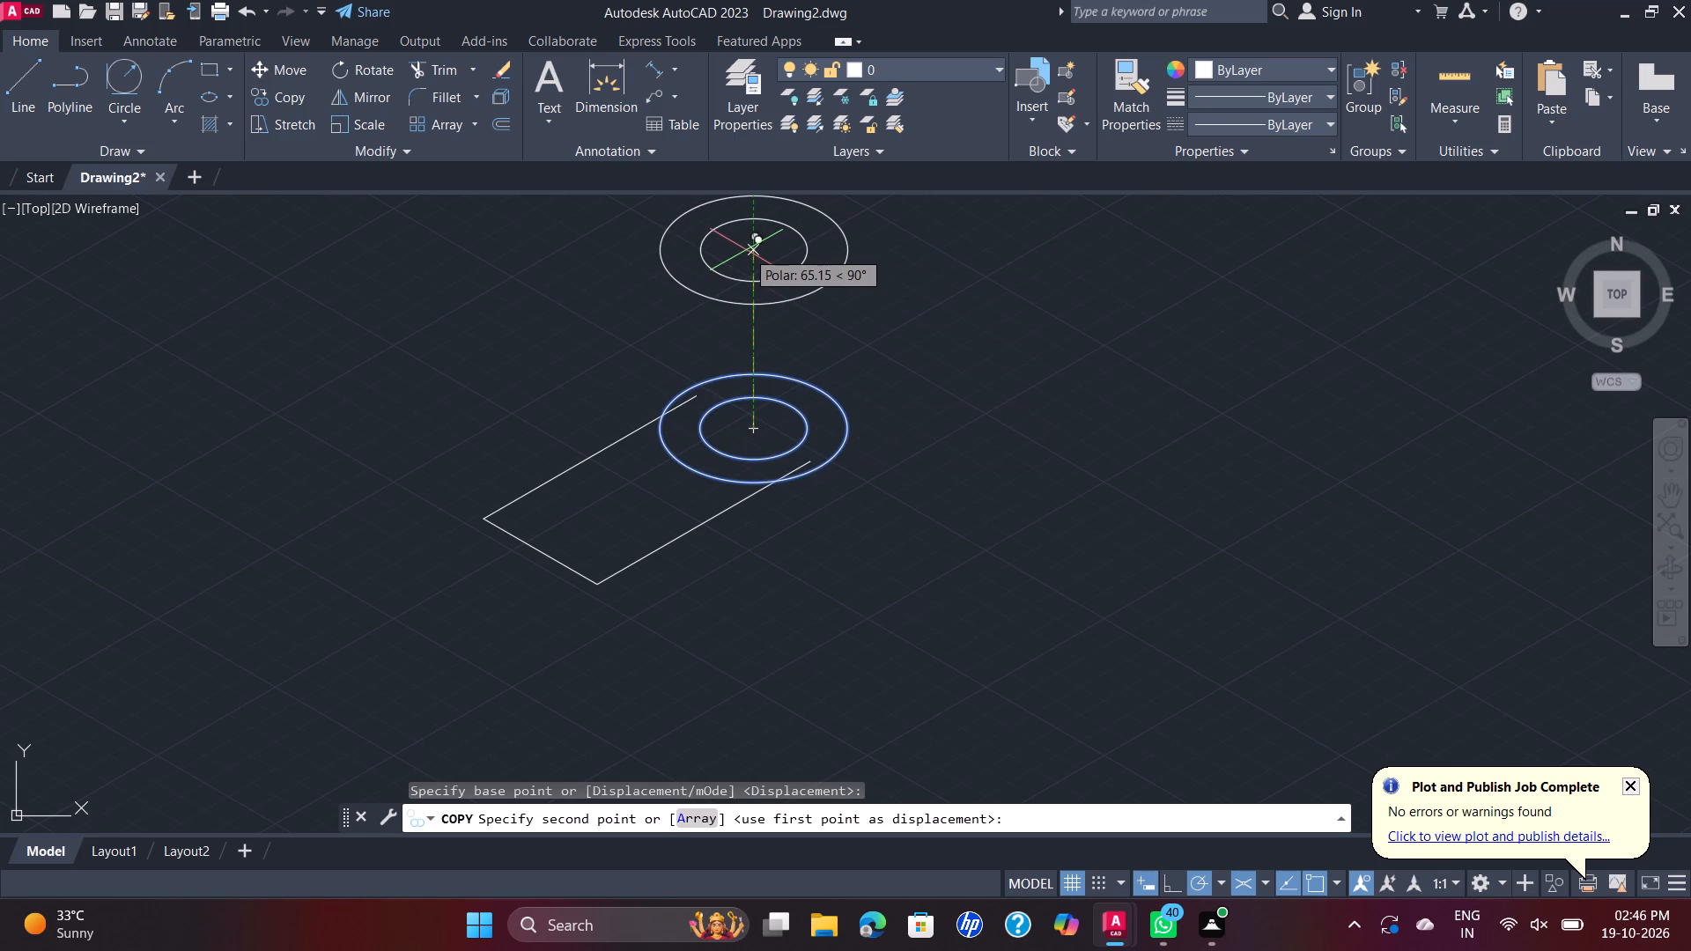
{"action": "type", "text": "56"}
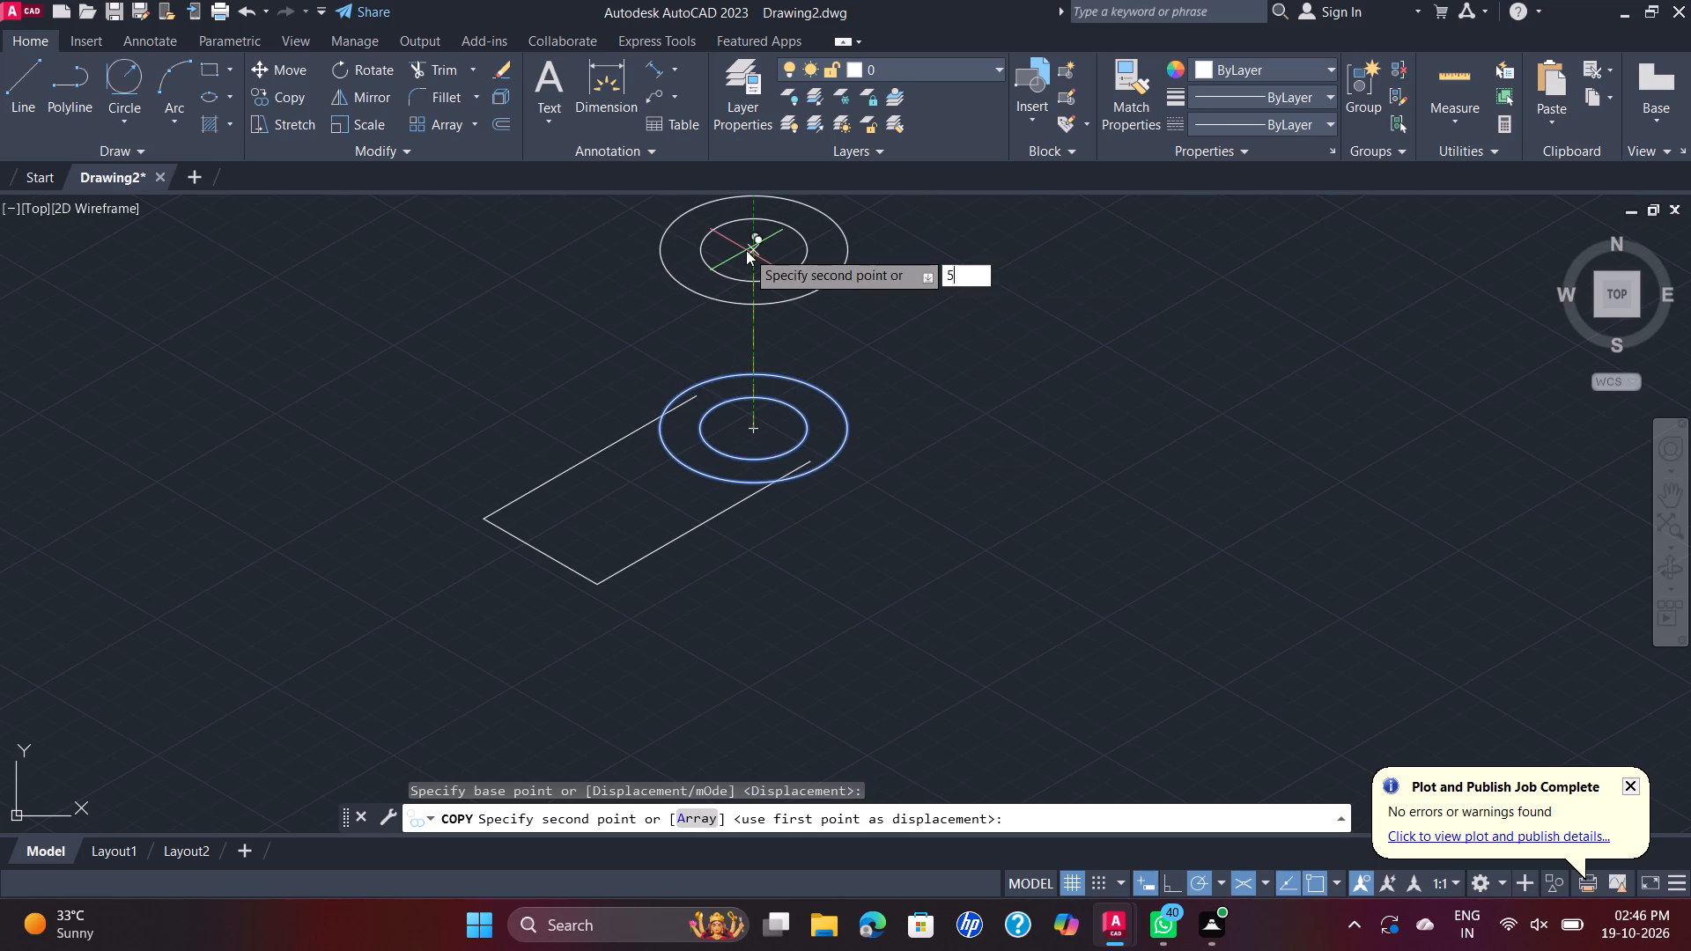
{"action": "key", "text": "Return"}
{"action": "key", "text": "Escape"}
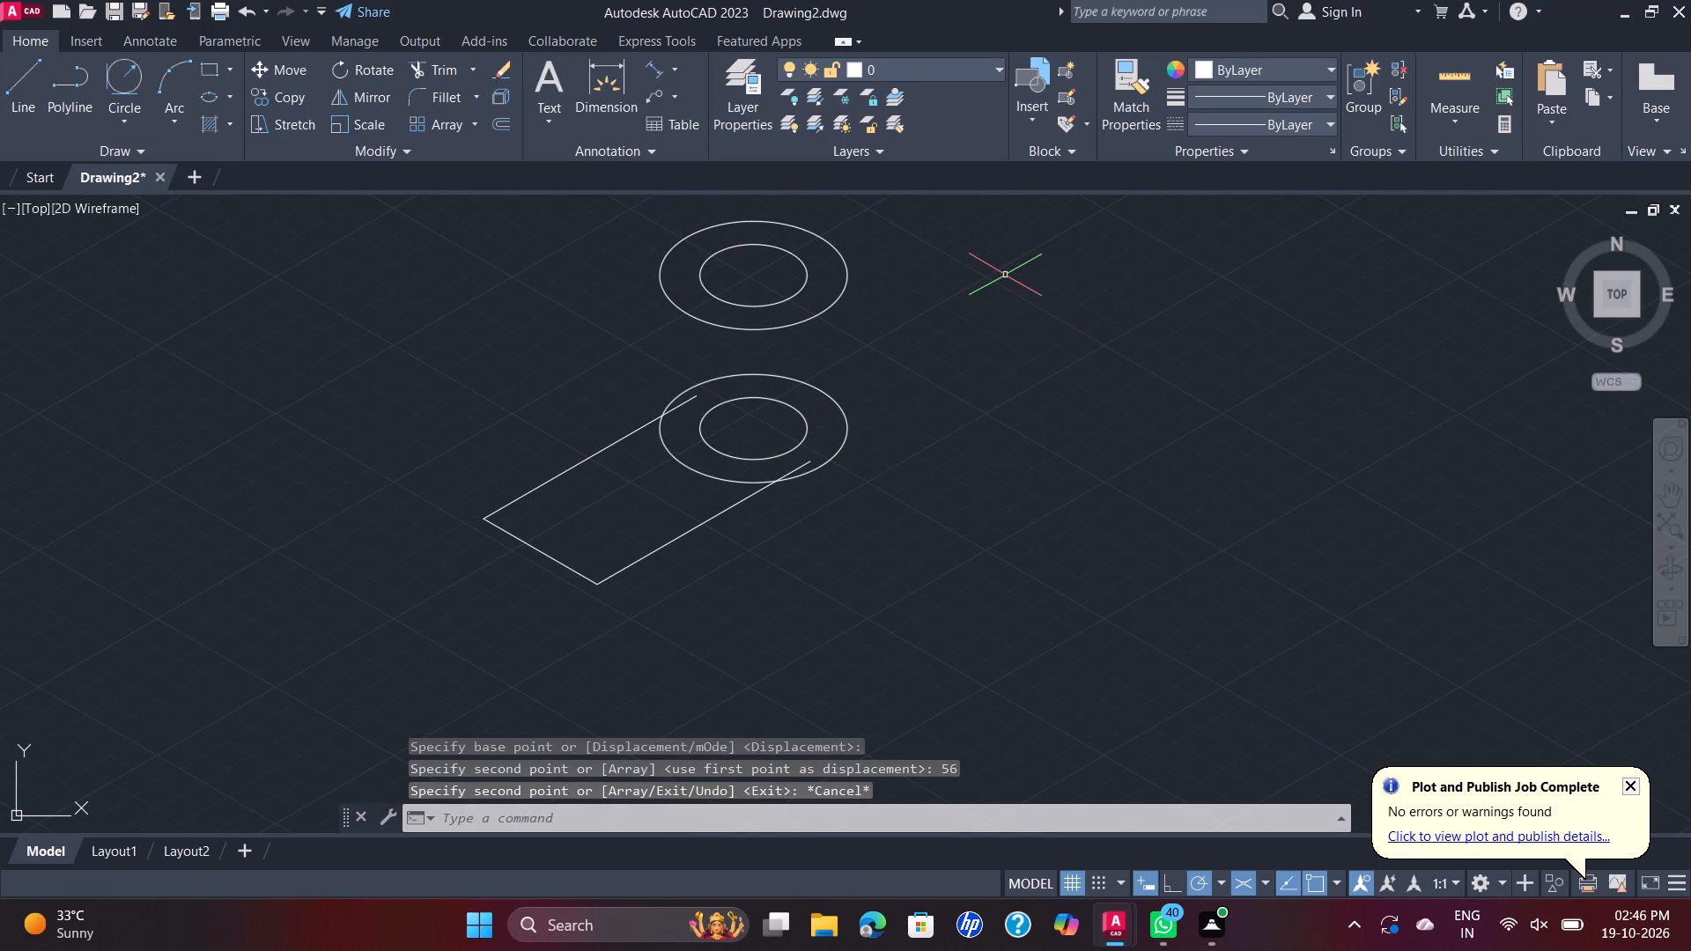
Draw two vertical lines joining the left and right quadrants of the upper and lower 56 mm isocircles.
{"action": "left_click", "coordinate": [15, 93]}
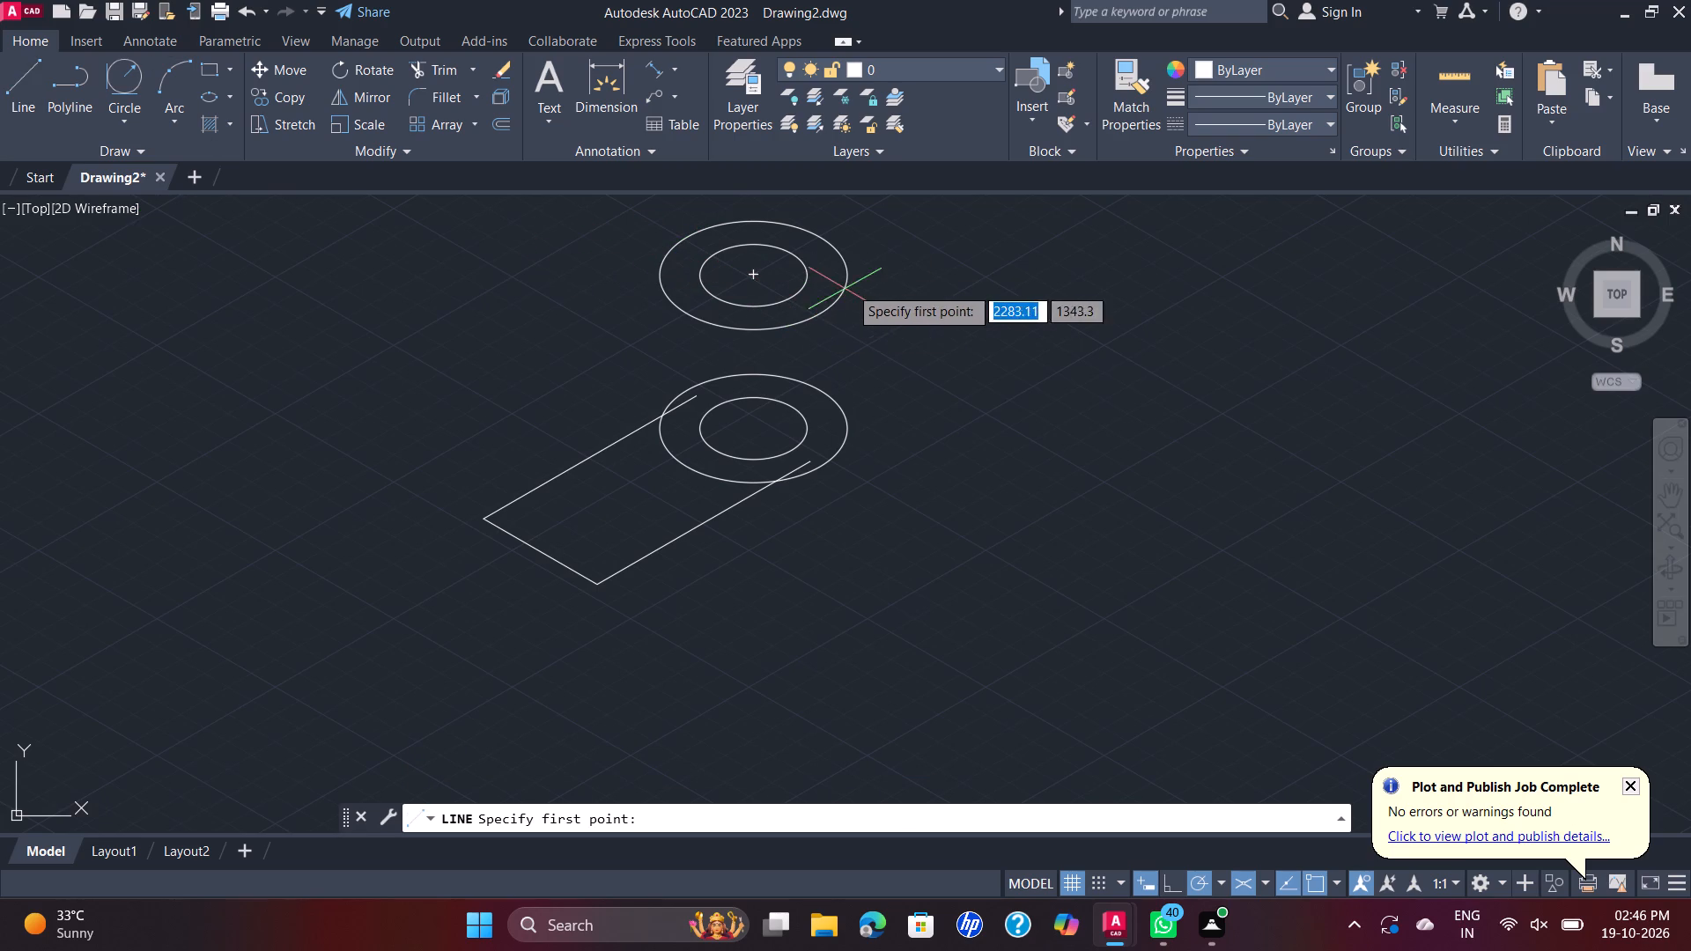
{"action": "left_click", "coordinate": [845, 272]}
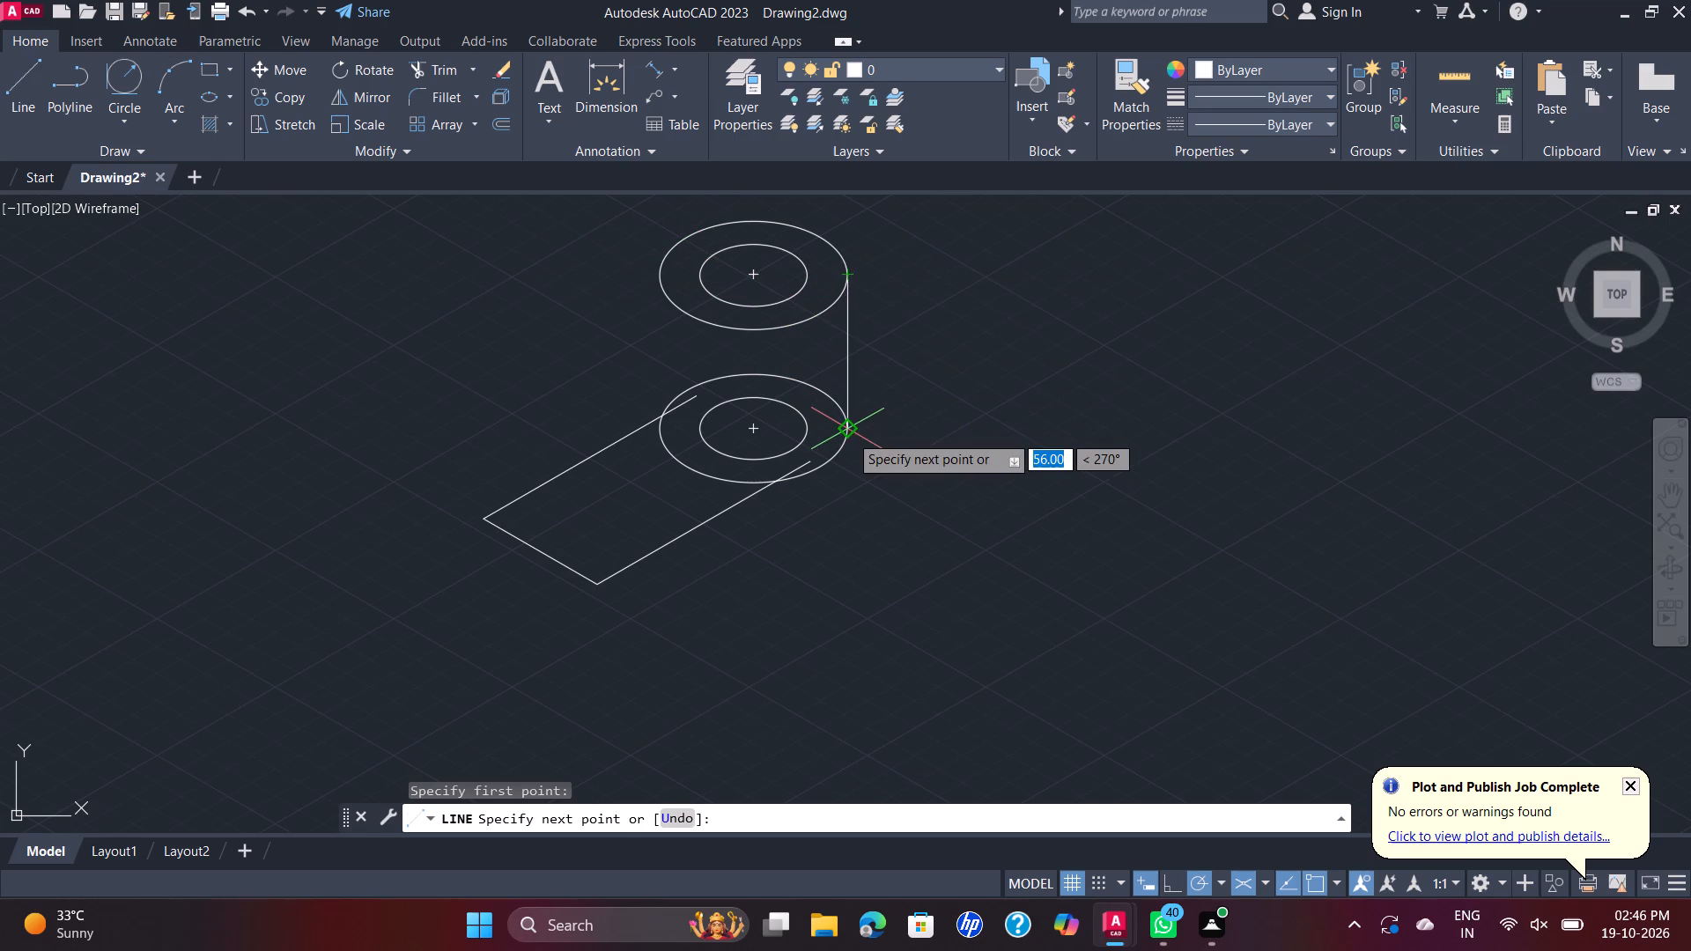
{"action": "left_click", "coordinate": [849, 434]}
{"action": "key", "text": "Escape"}
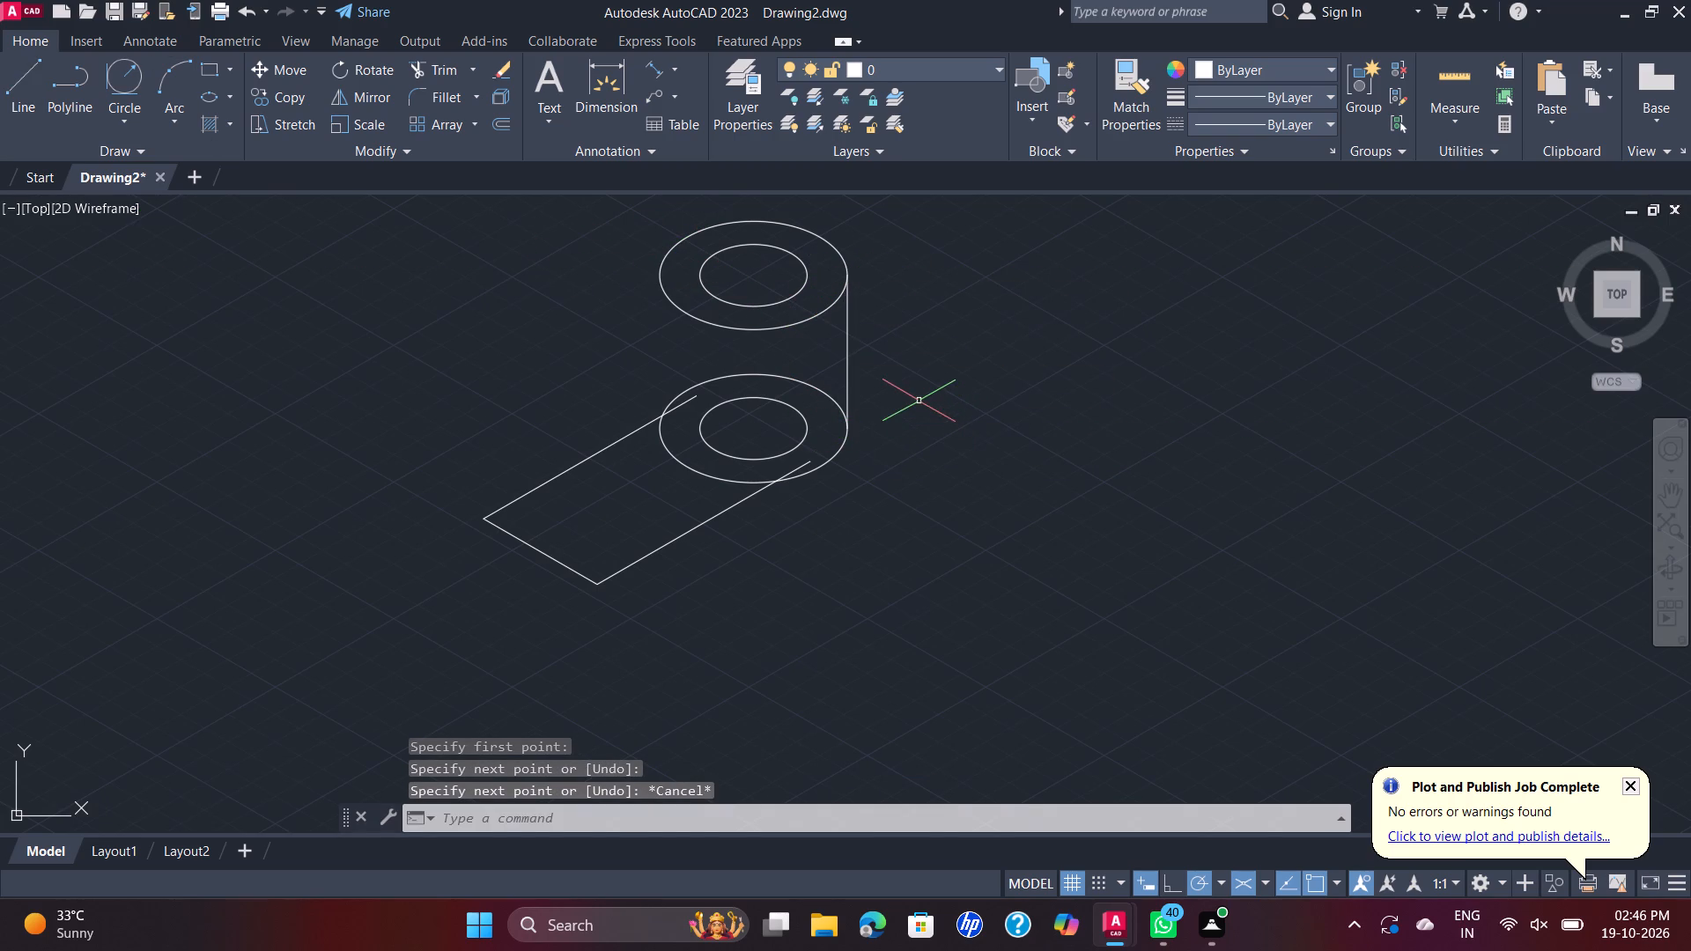
{"action": "key", "text": "space"}
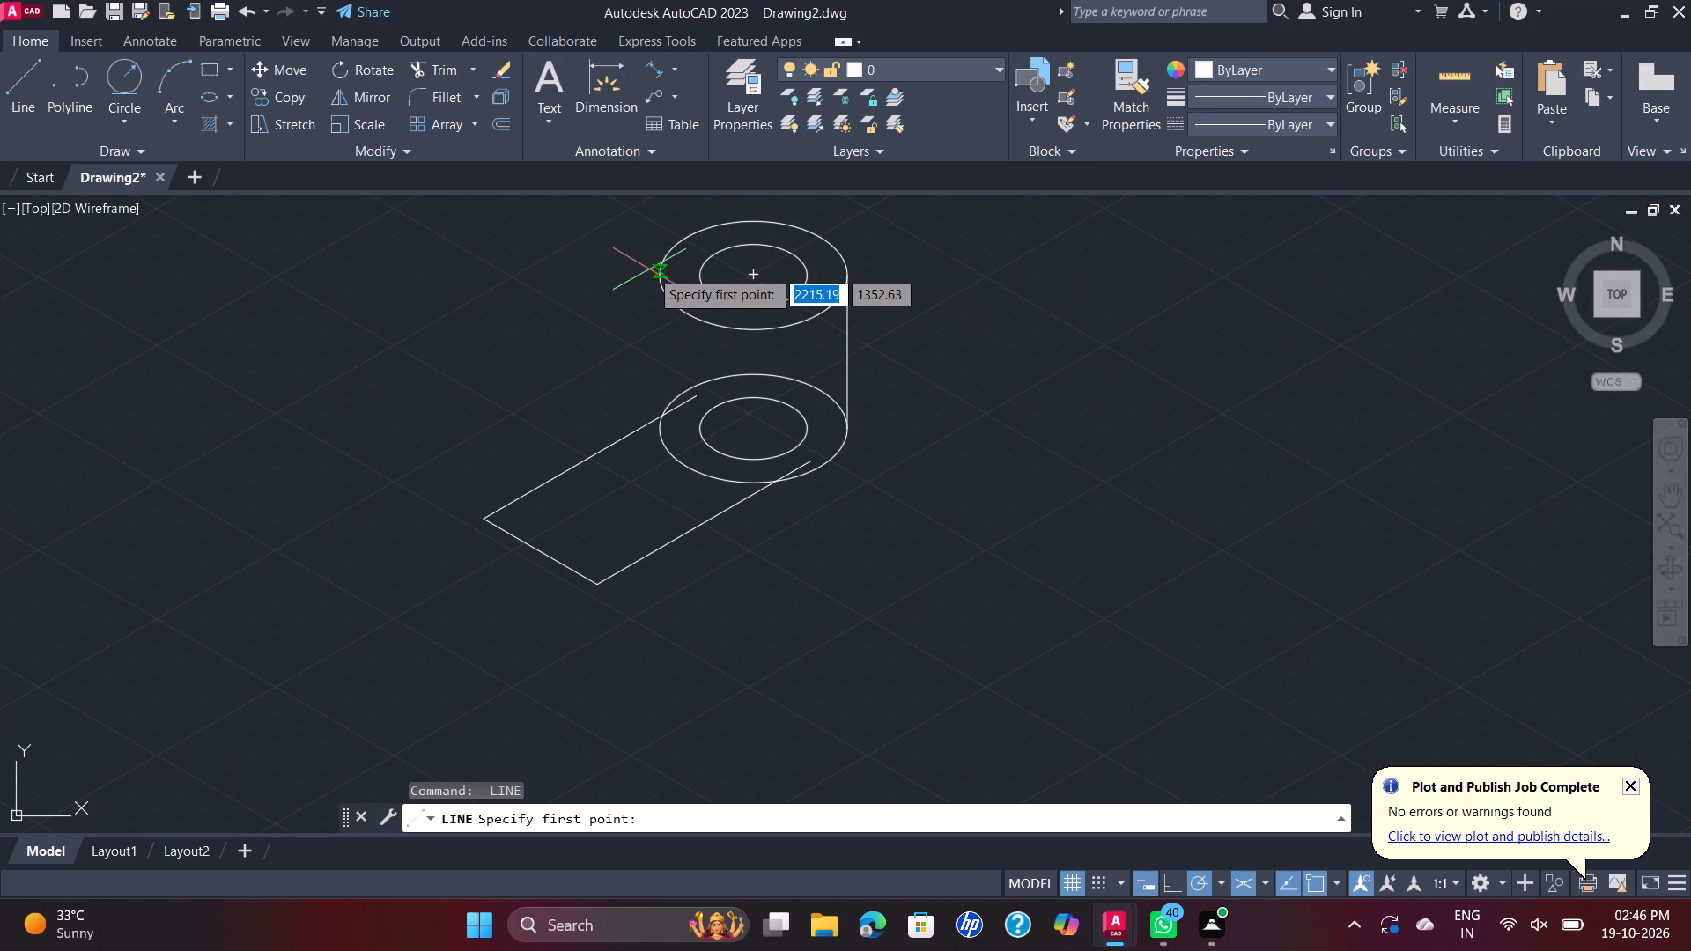
{"action": "left_click", "coordinate": [656, 275]}
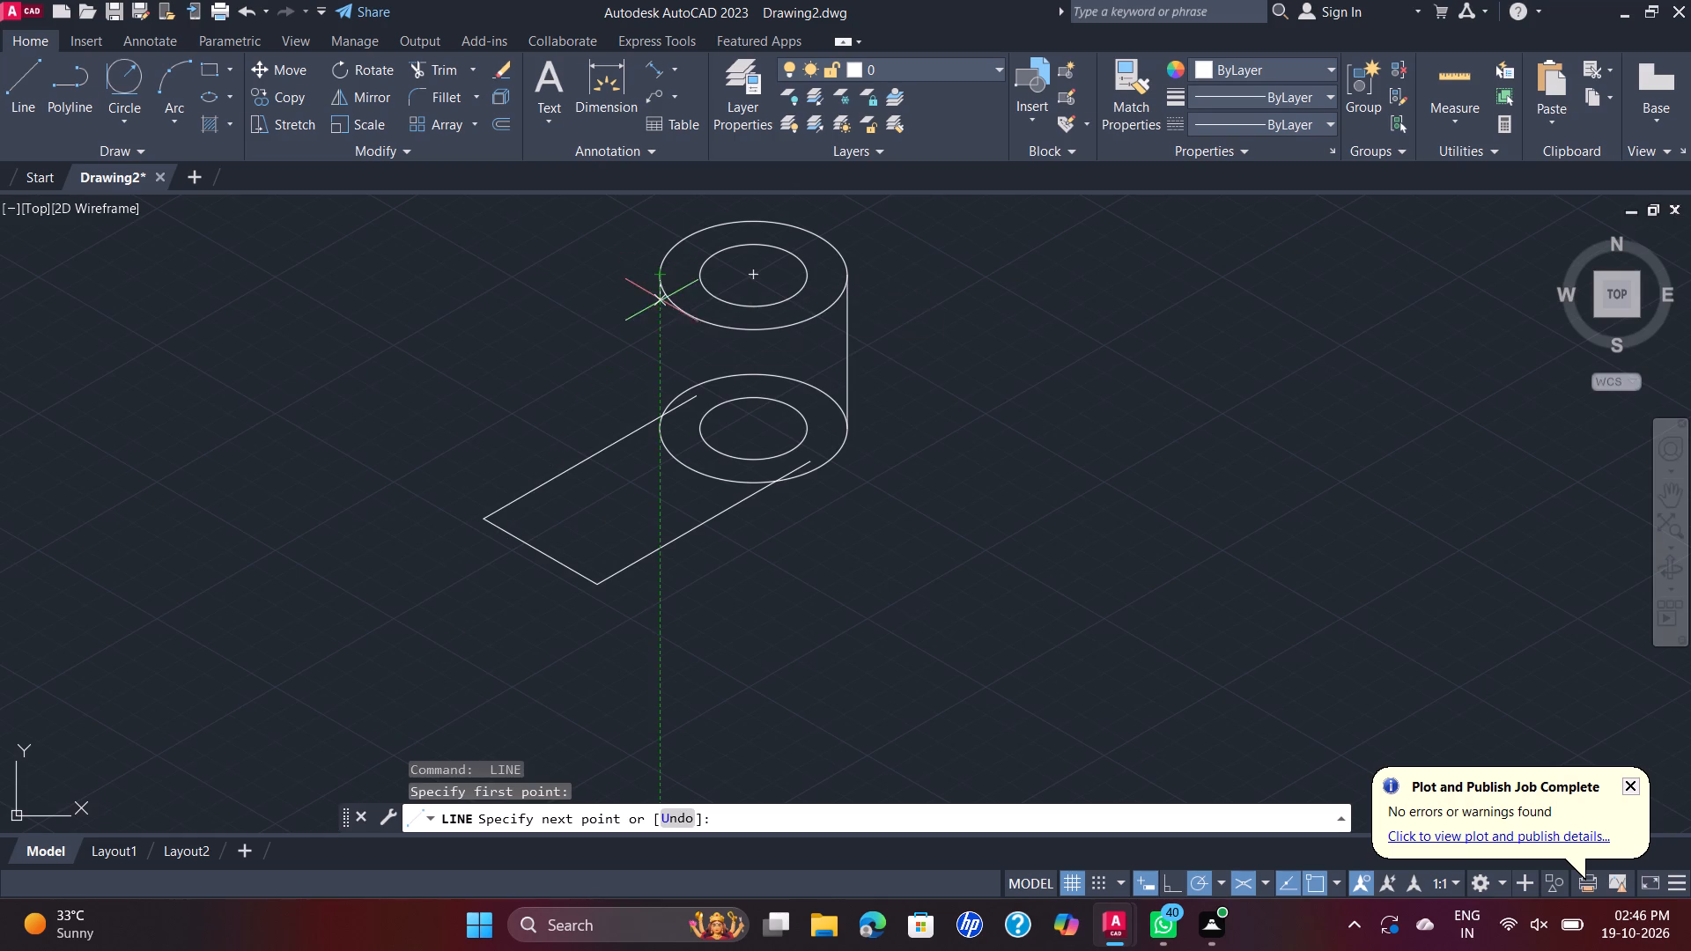
{"action": "left_click", "coordinate": [658, 429]}
{"action": "key", "text": "Escape"}
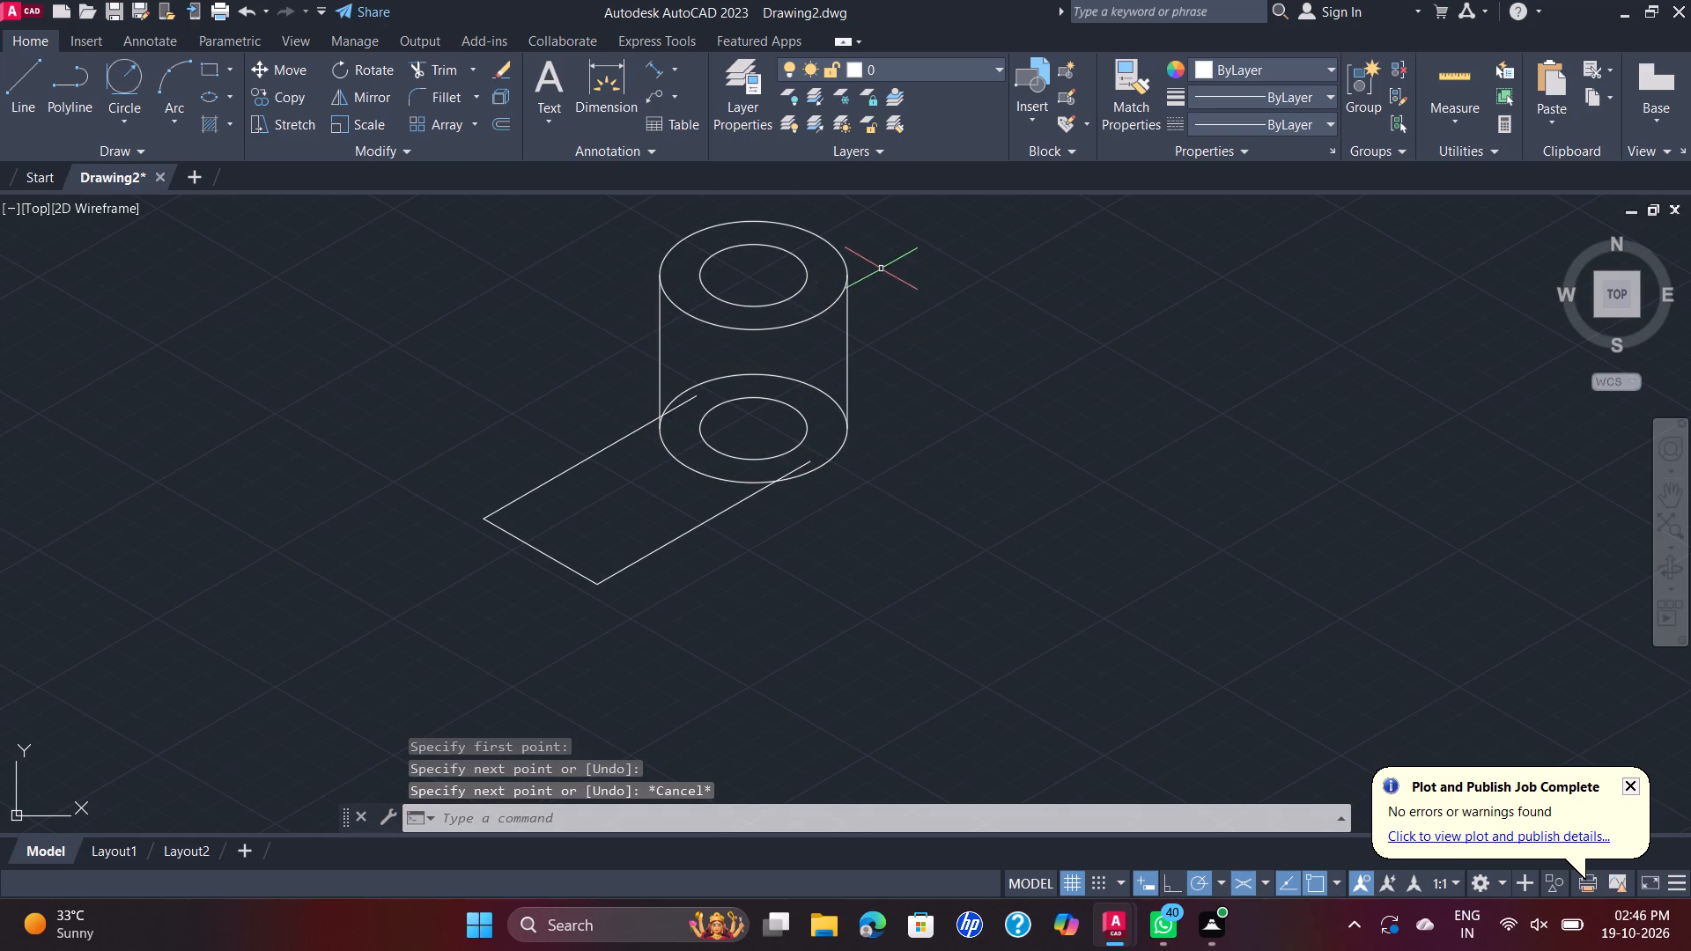
Draw a closed 6 mm wide isometric strip along 30°, about 70 mm long, with its short end centred on the upper isocircles' centre.
{"action": "scroll", "coordinate": [817, 263], "scroll_direction": "up", "scroll_amount": 1}
{"action": "scroll", "coordinate": [817, 263], "scroll_direction": "down", "scroll_amount": 1}
{"action": "middle_click_drag", "start_coordinate": [817, 263], "coordinate": [806, 292]}
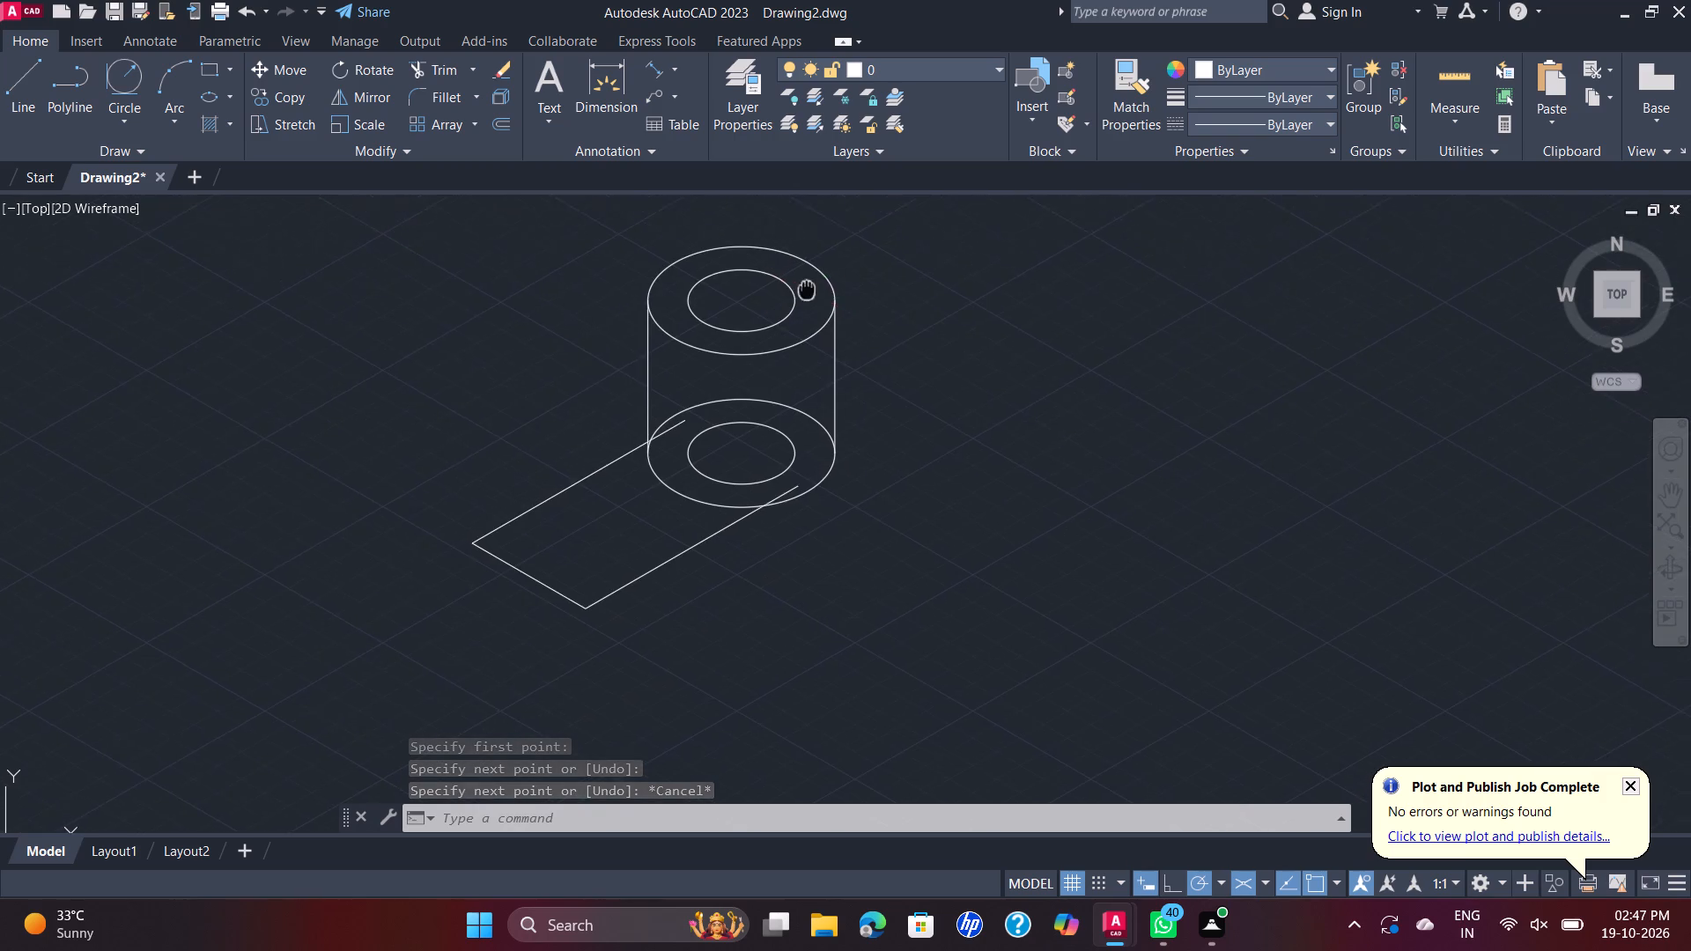
{"action": "middle_click_drag", "start_coordinate": [806, 292], "coordinate": [766, 569]}
{"action": "scroll", "coordinate": [767, 557], "scroll_direction": "up", "scroll_amount": 1}
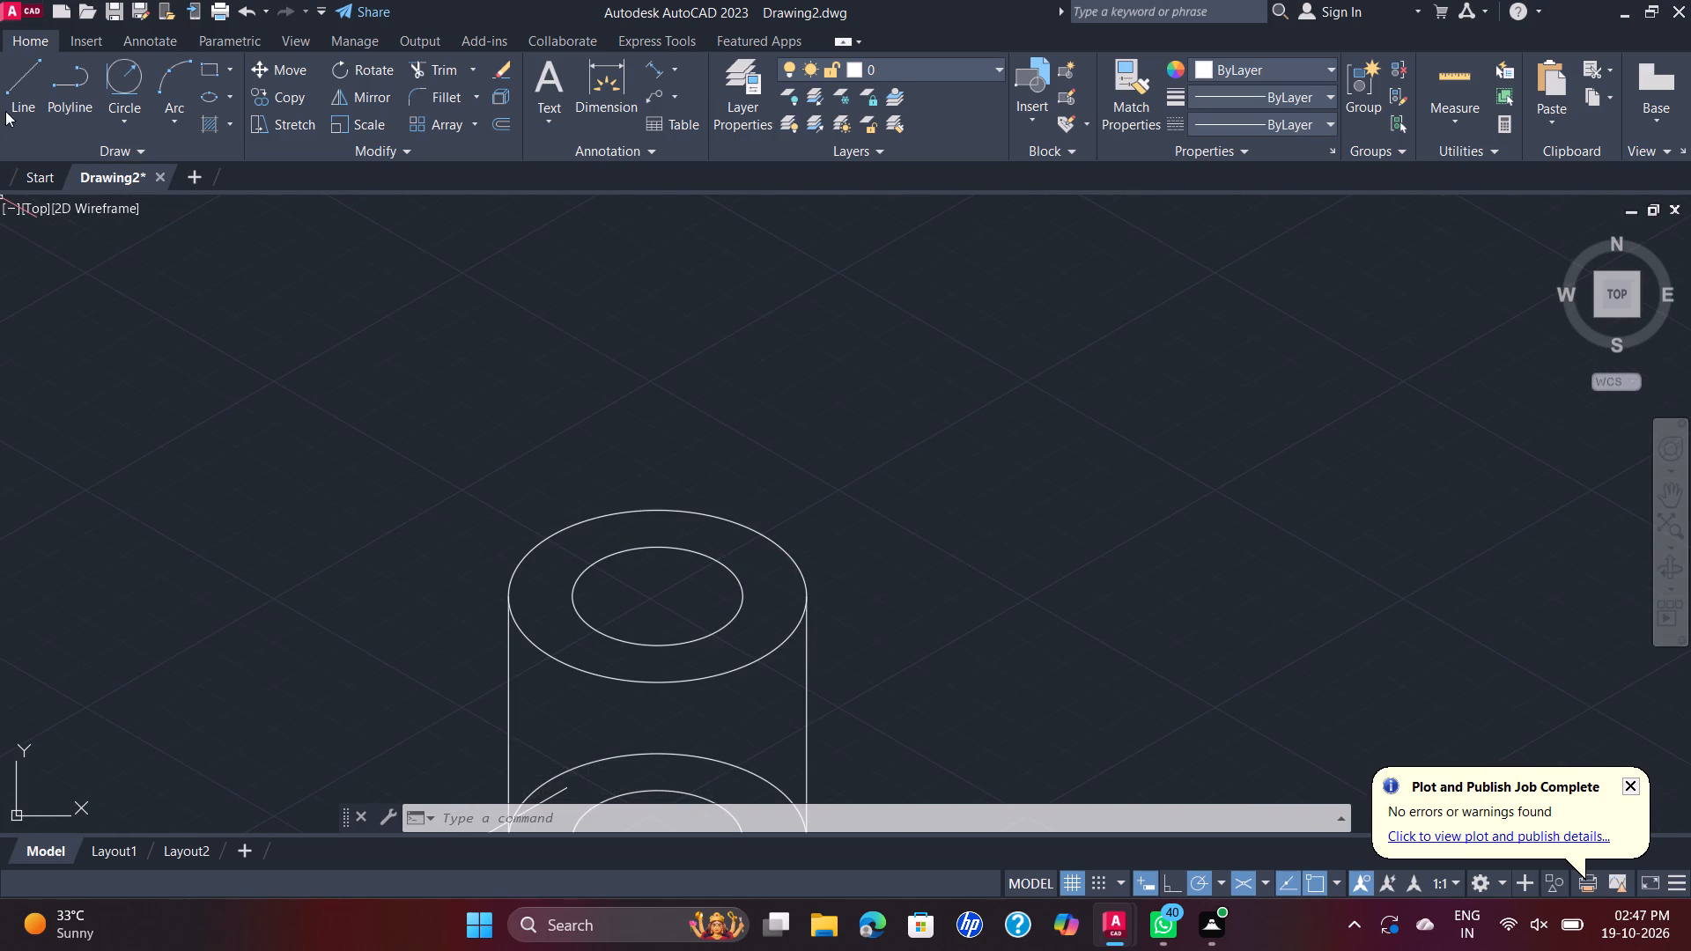
{"action": "left_click", "coordinate": [23, 67]}
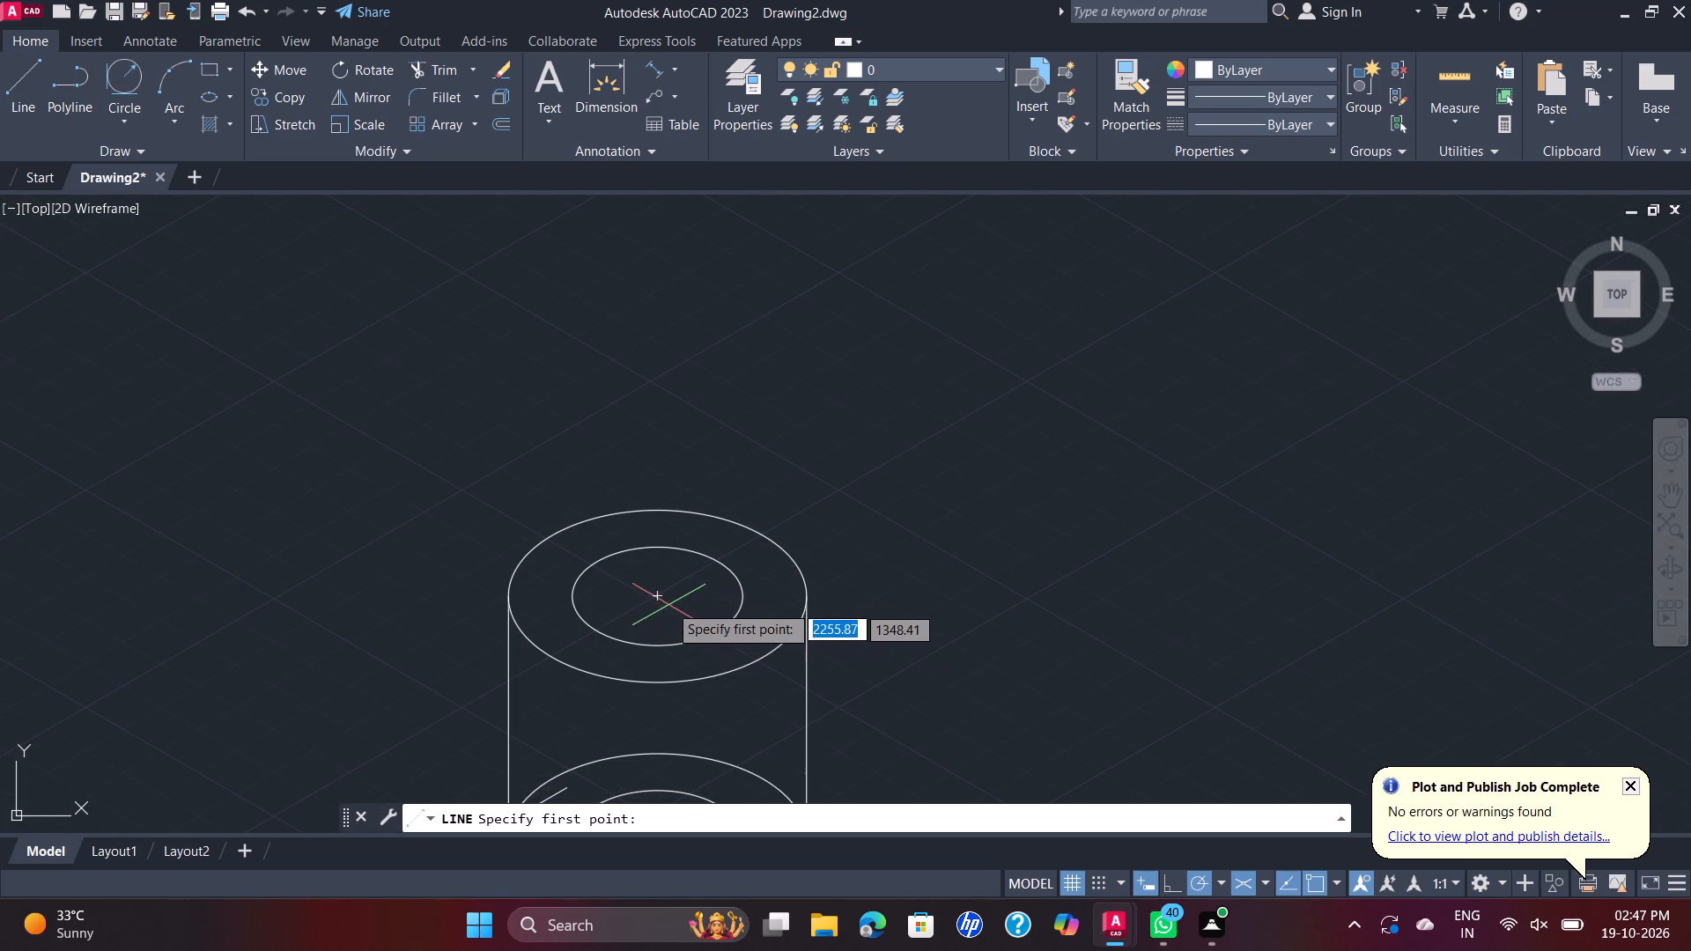
{"action": "left_click", "coordinate": [656, 601]}
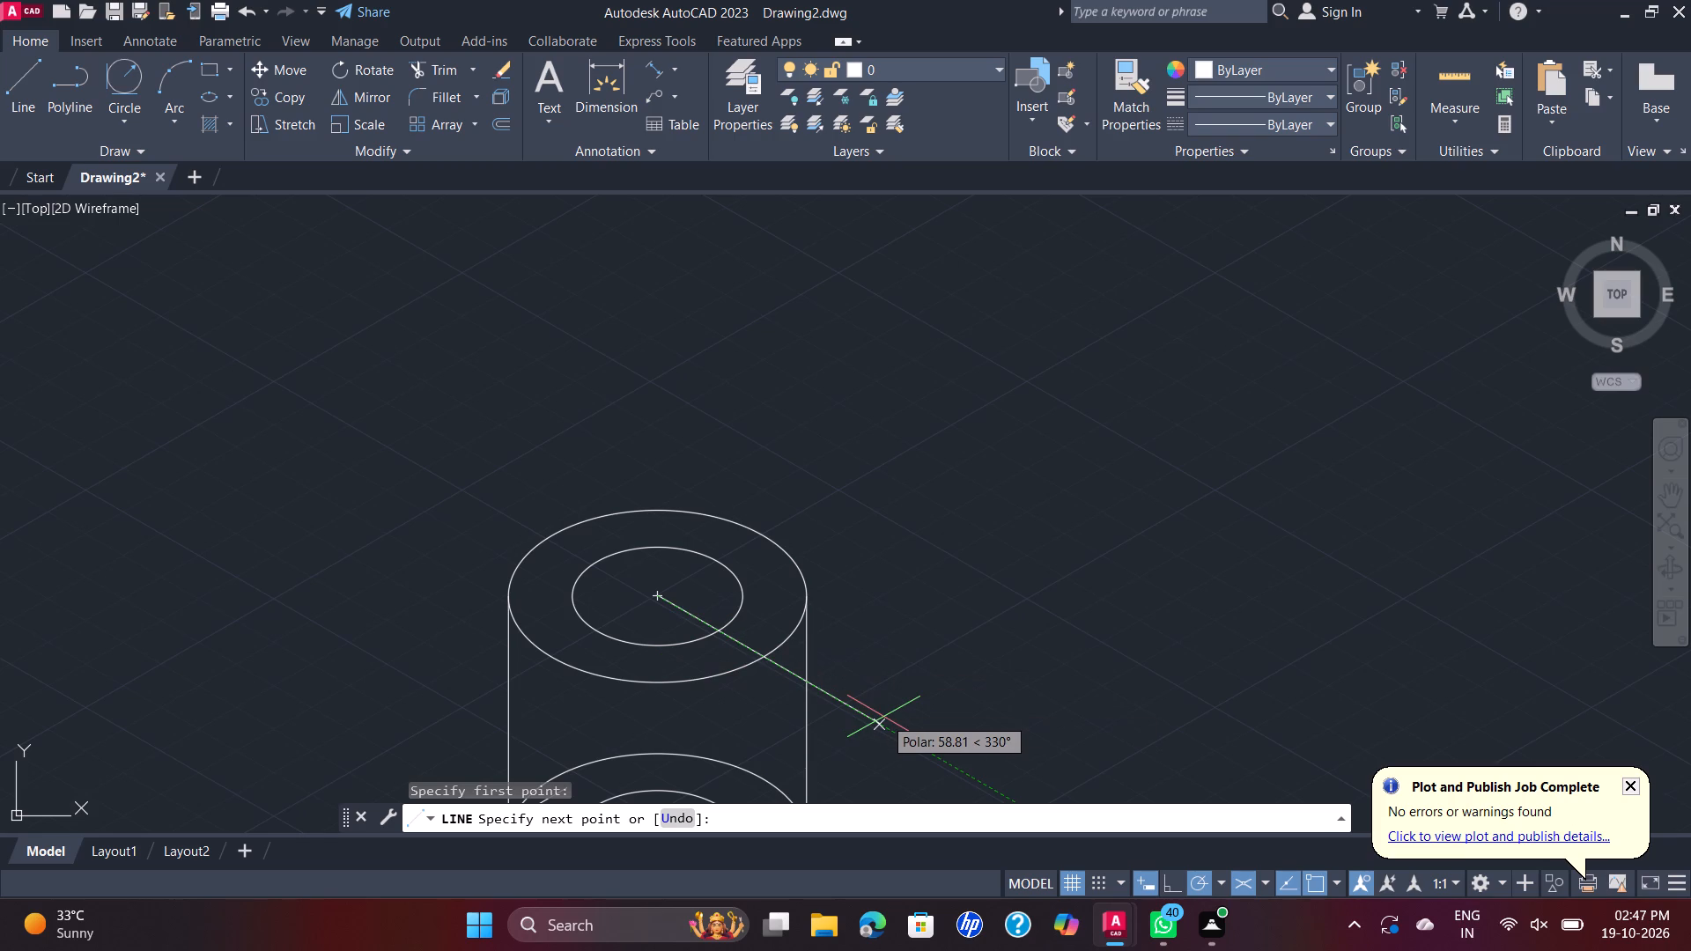
{"action": "key", "text": "3"}
{"action": "key", "text": "Return"}
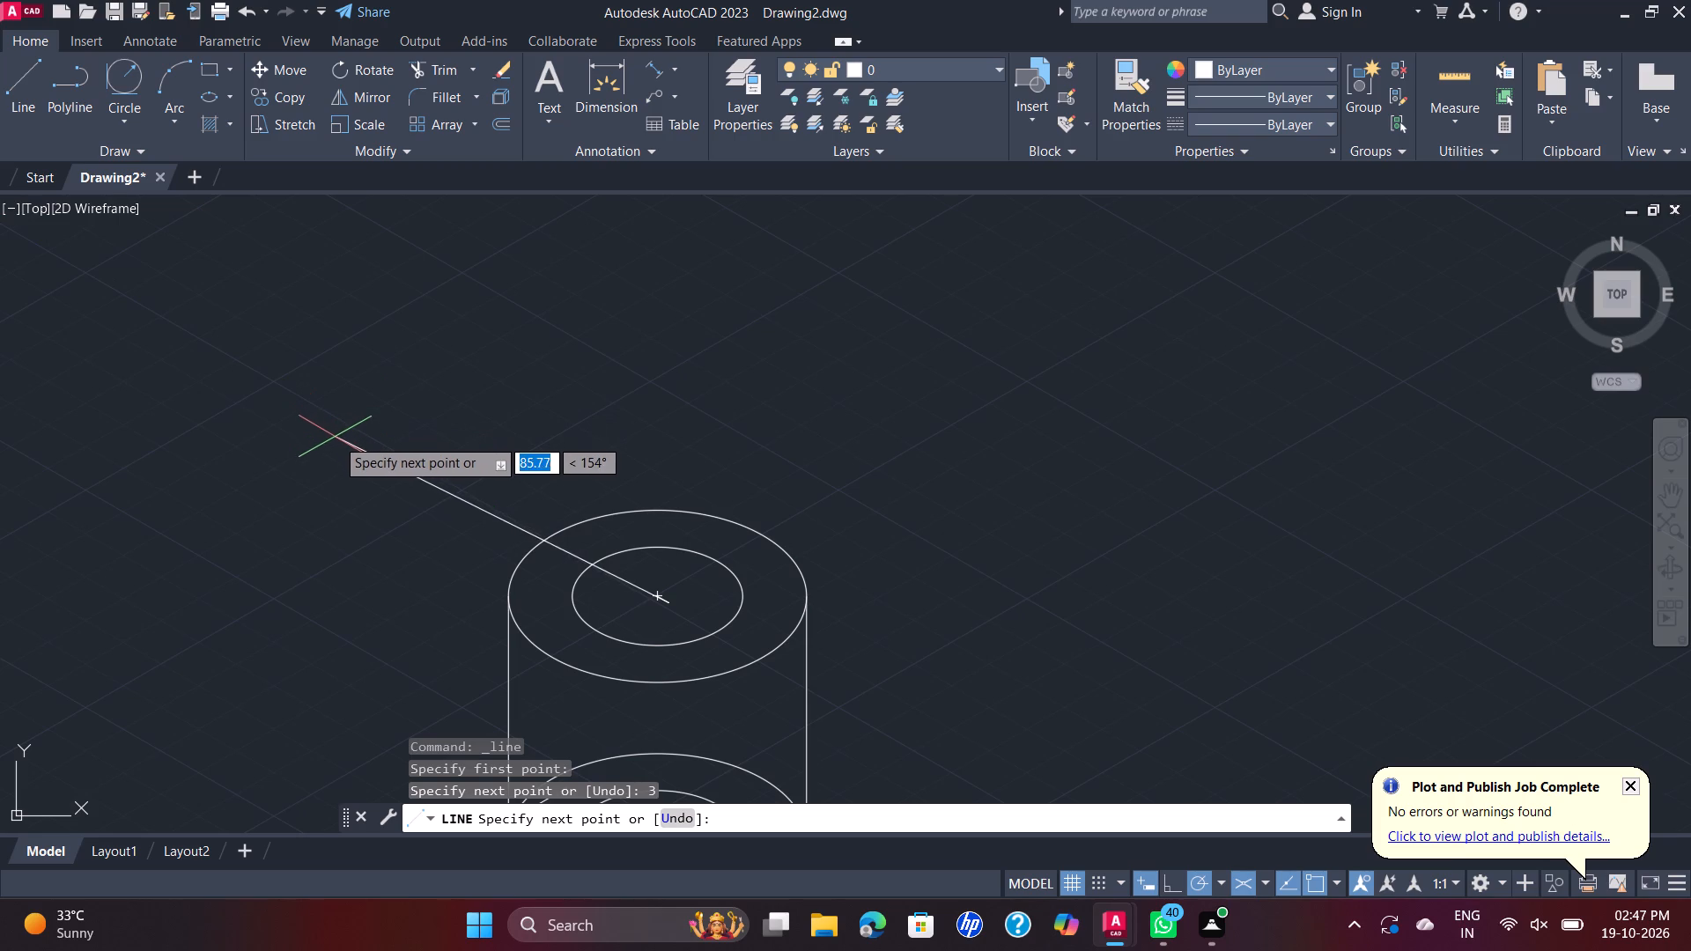
{"action": "key", "text": "6"}
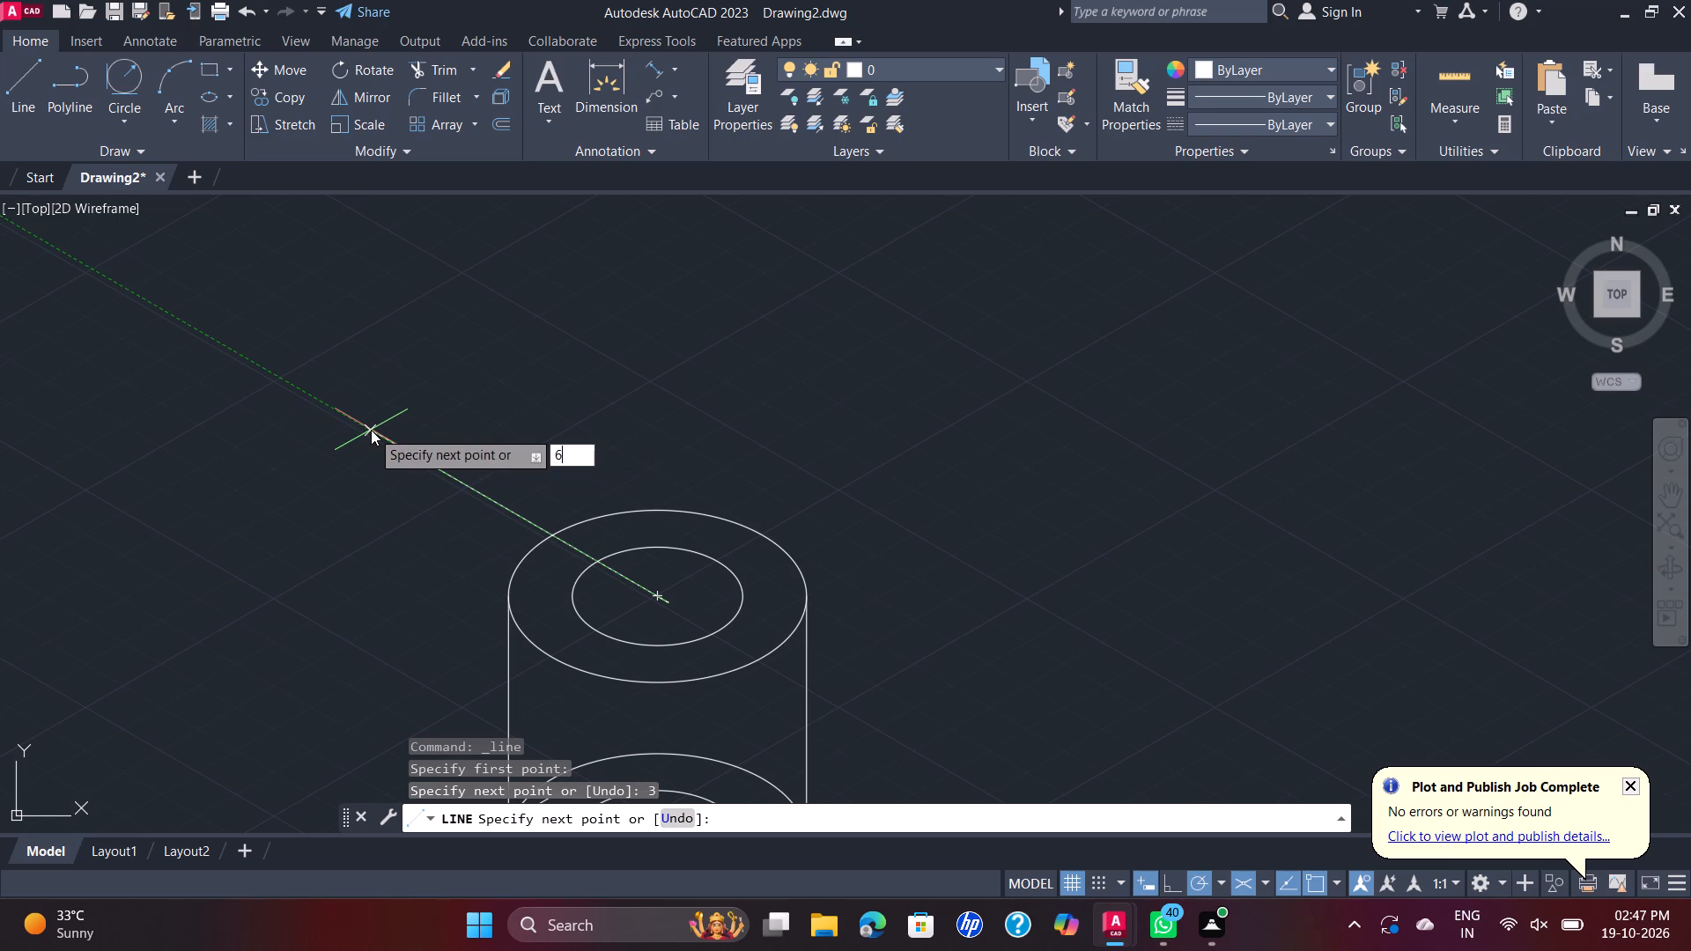
{"action": "key", "text": "Return"}
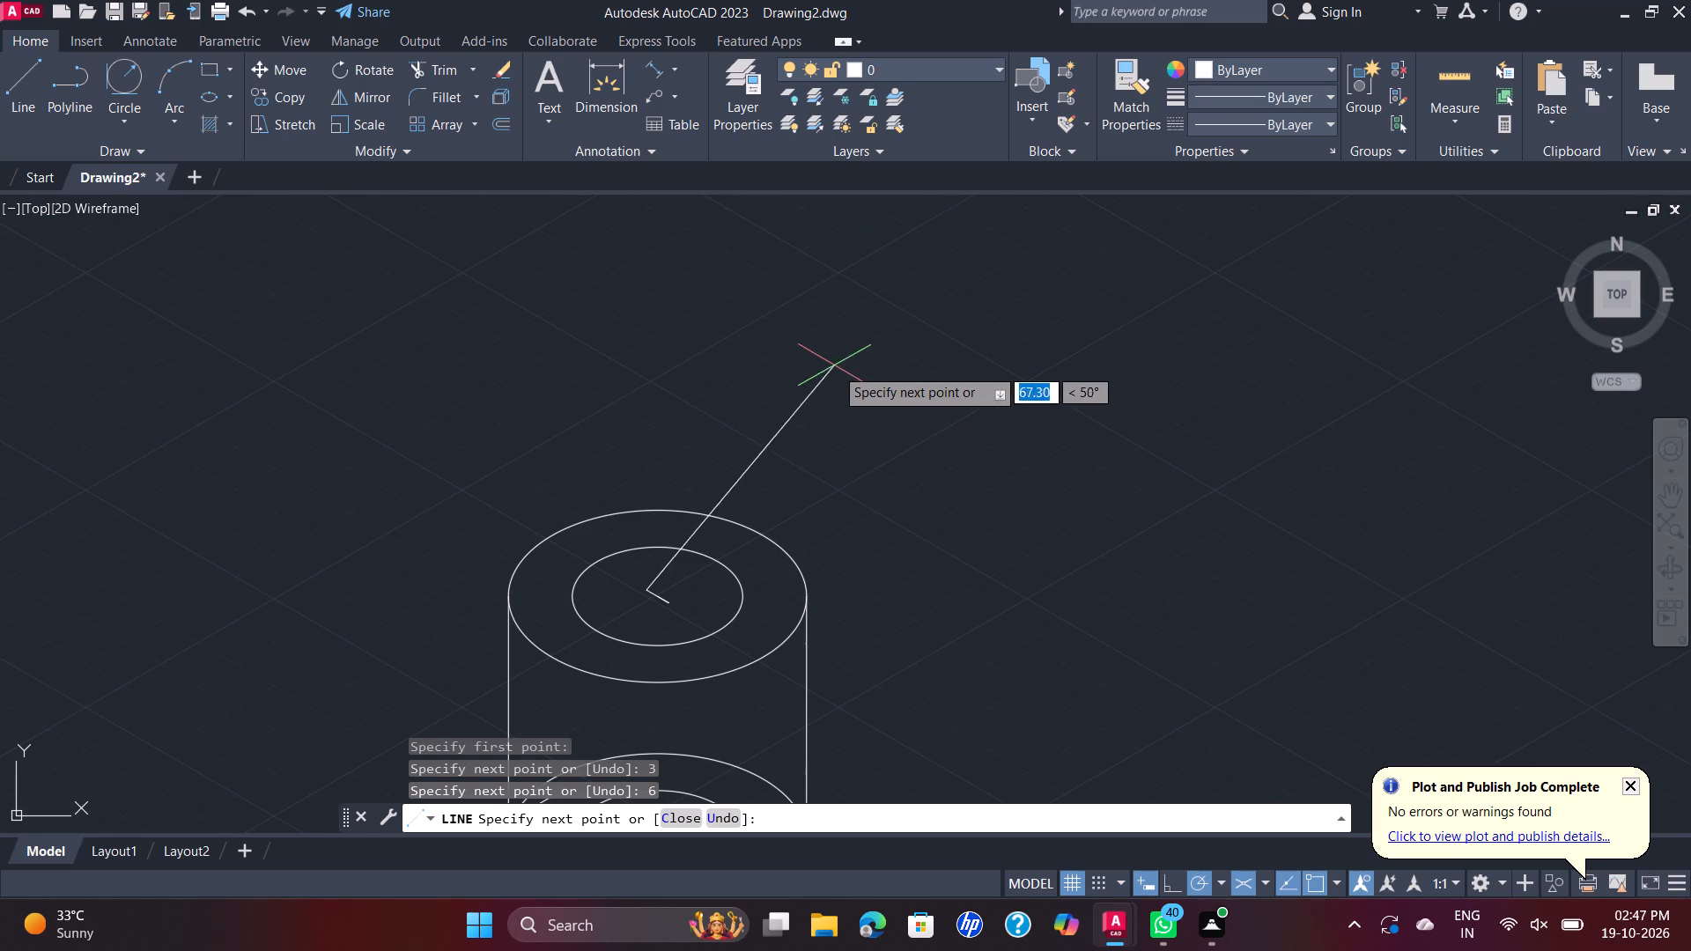
{"action": "left_click", "coordinate": [914, 436]}
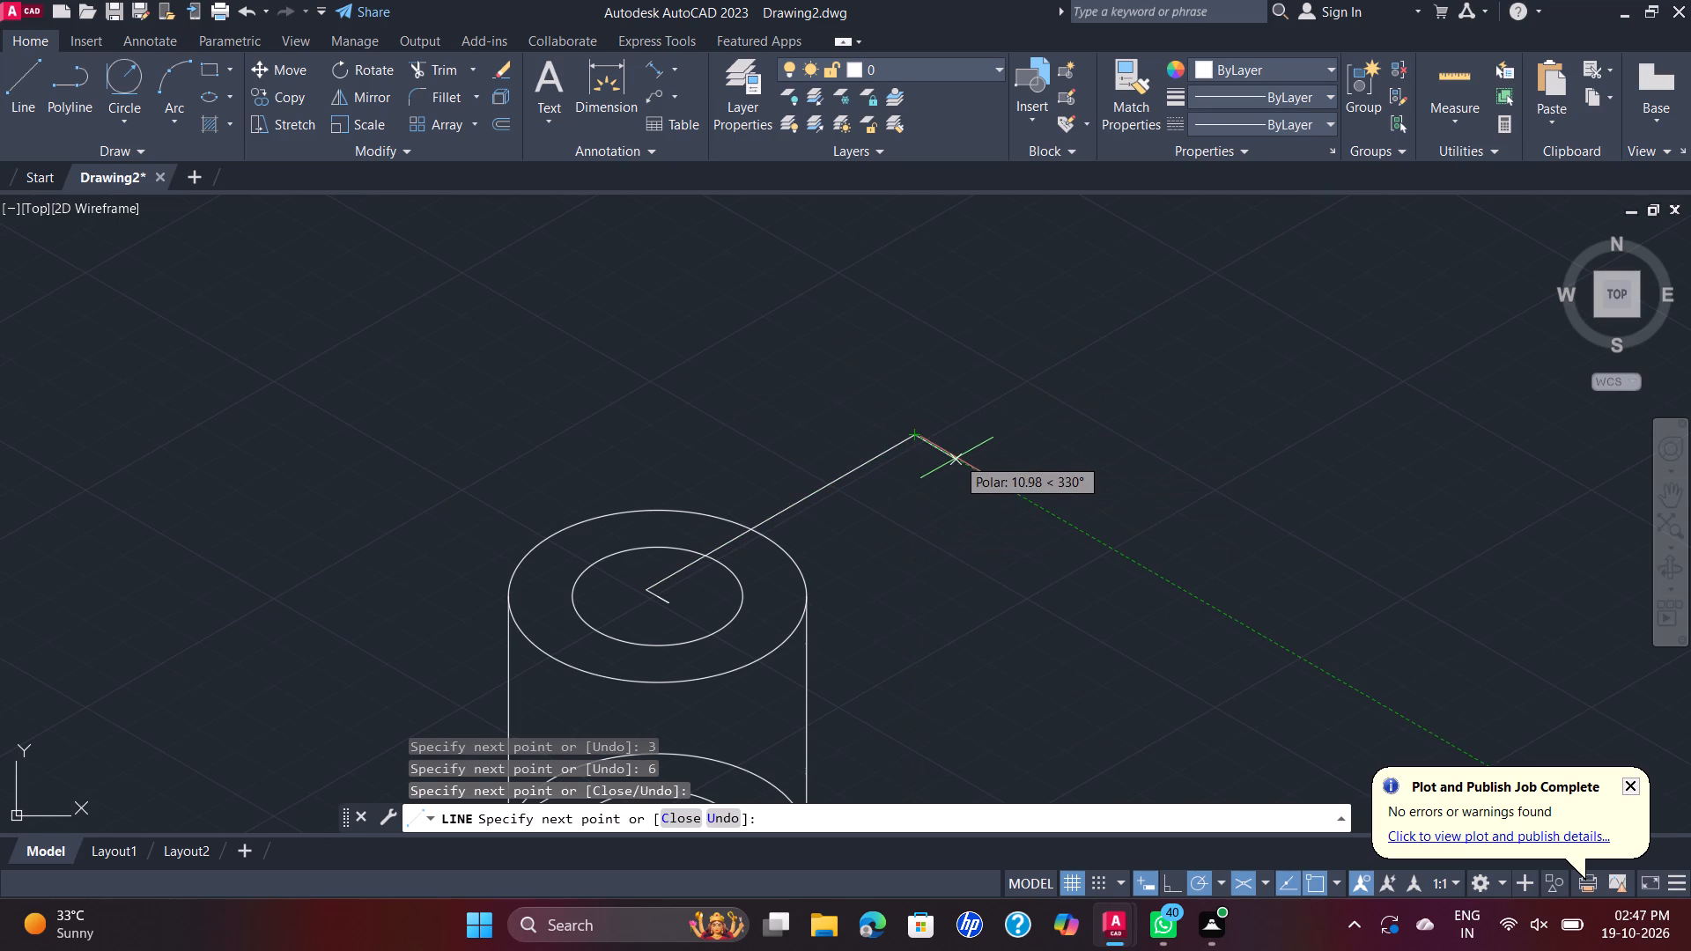
{"action": "key", "text": "6"}
{"action": "key", "text": "Return"}
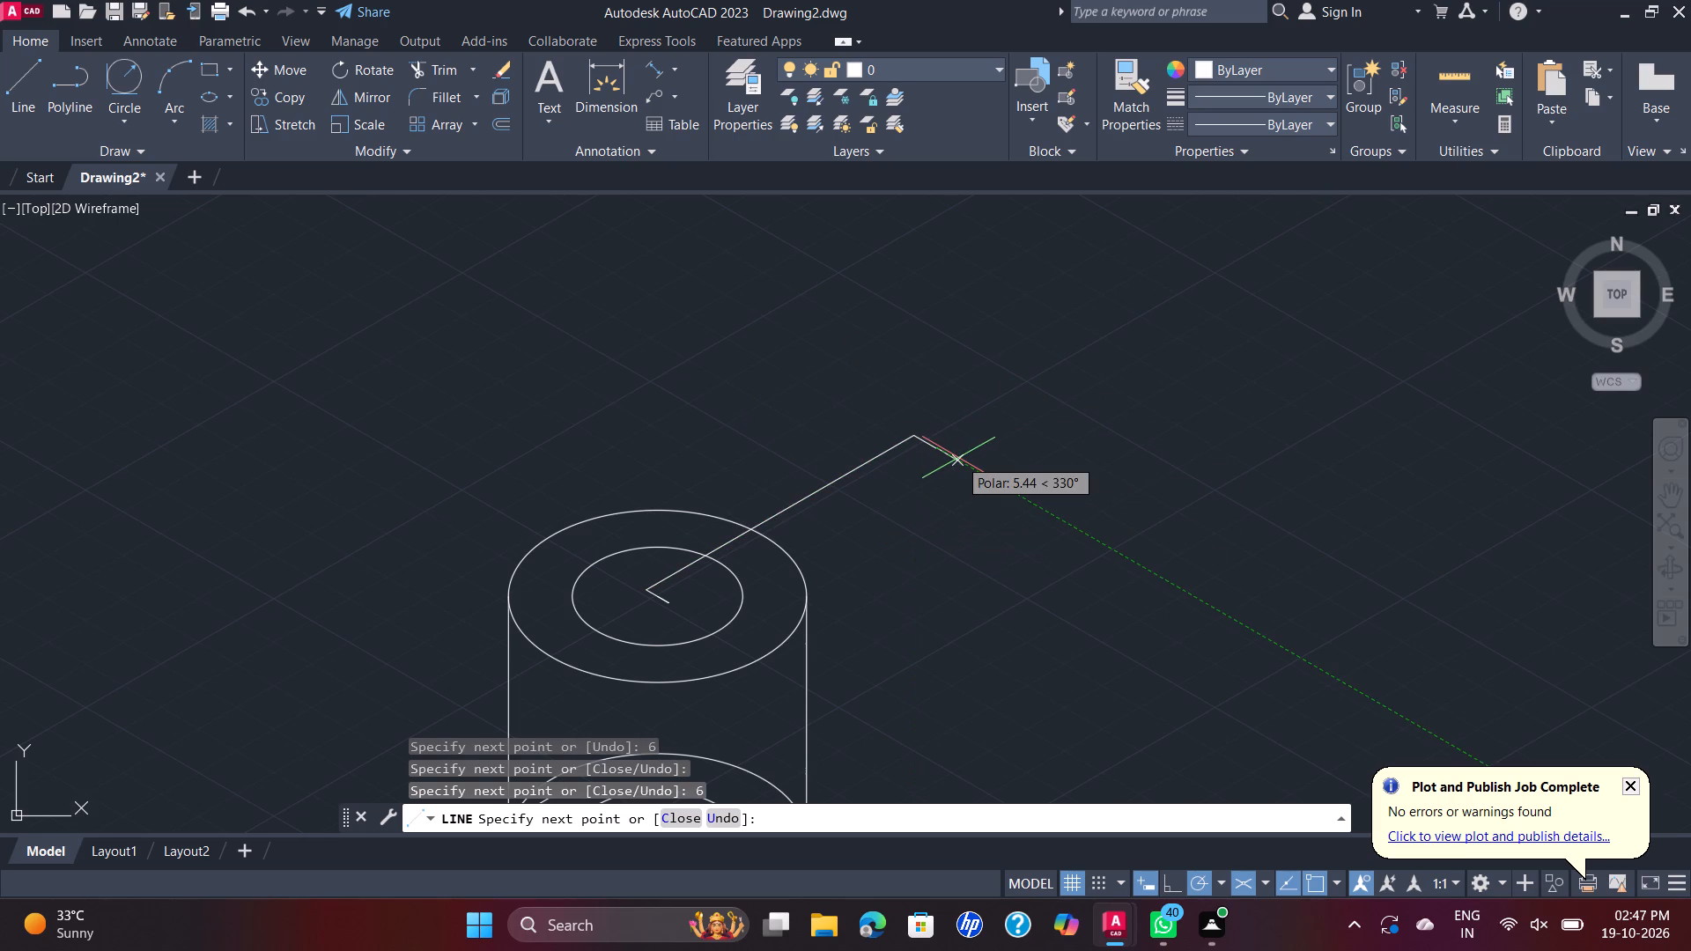
{"action": "left_click", "coordinate": [671, 600]}
{"action": "key", "text": "Escape"}
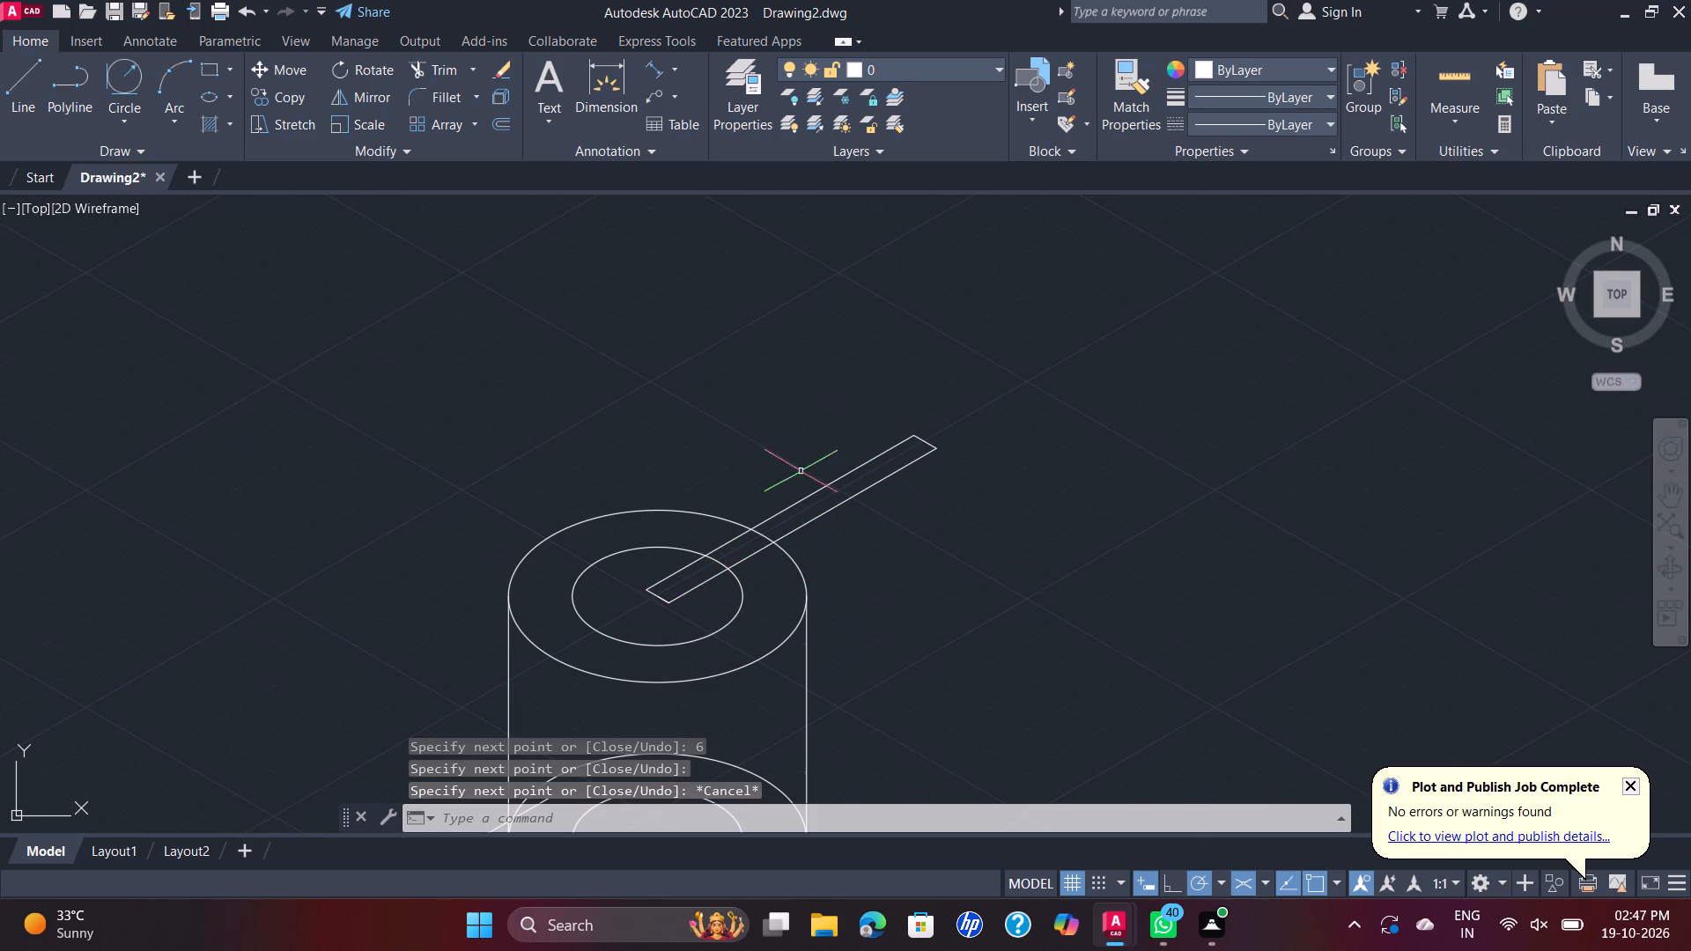
Trim the strip's two long lines outside the upper 56 mm isocircle and remove its leftover far end line.
{"action": "scroll", "coordinate": [839, 515], "scroll_direction": "up", "scroll_amount": 2}
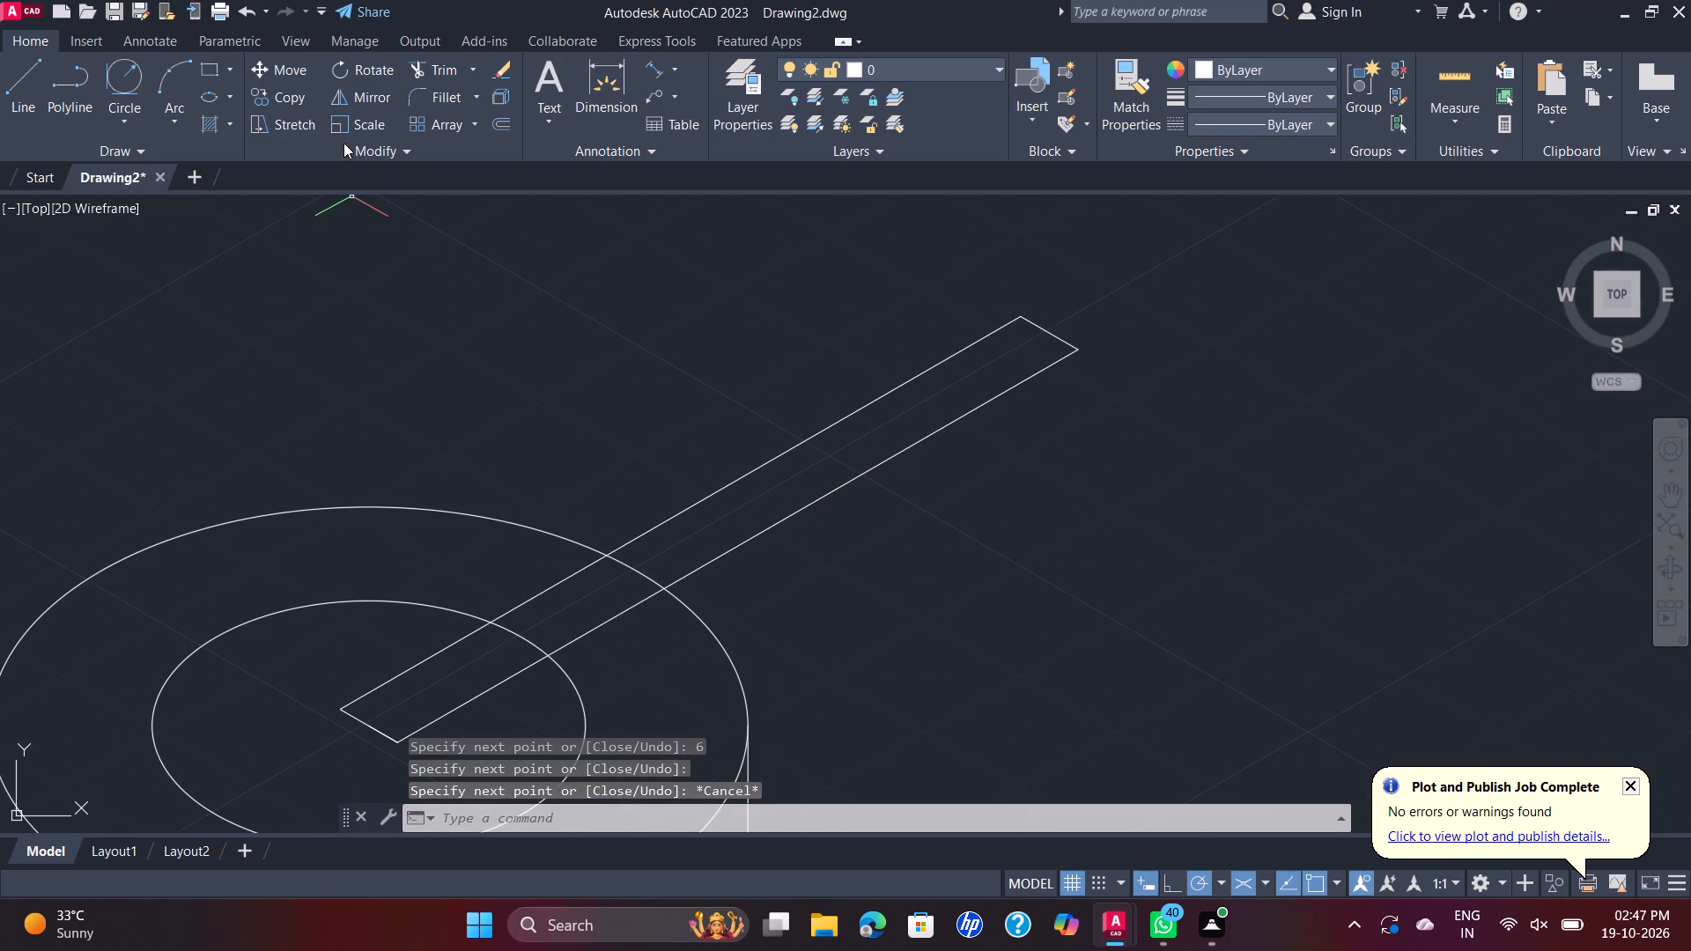
{"action": "left_click", "coordinate": [424, 63]}
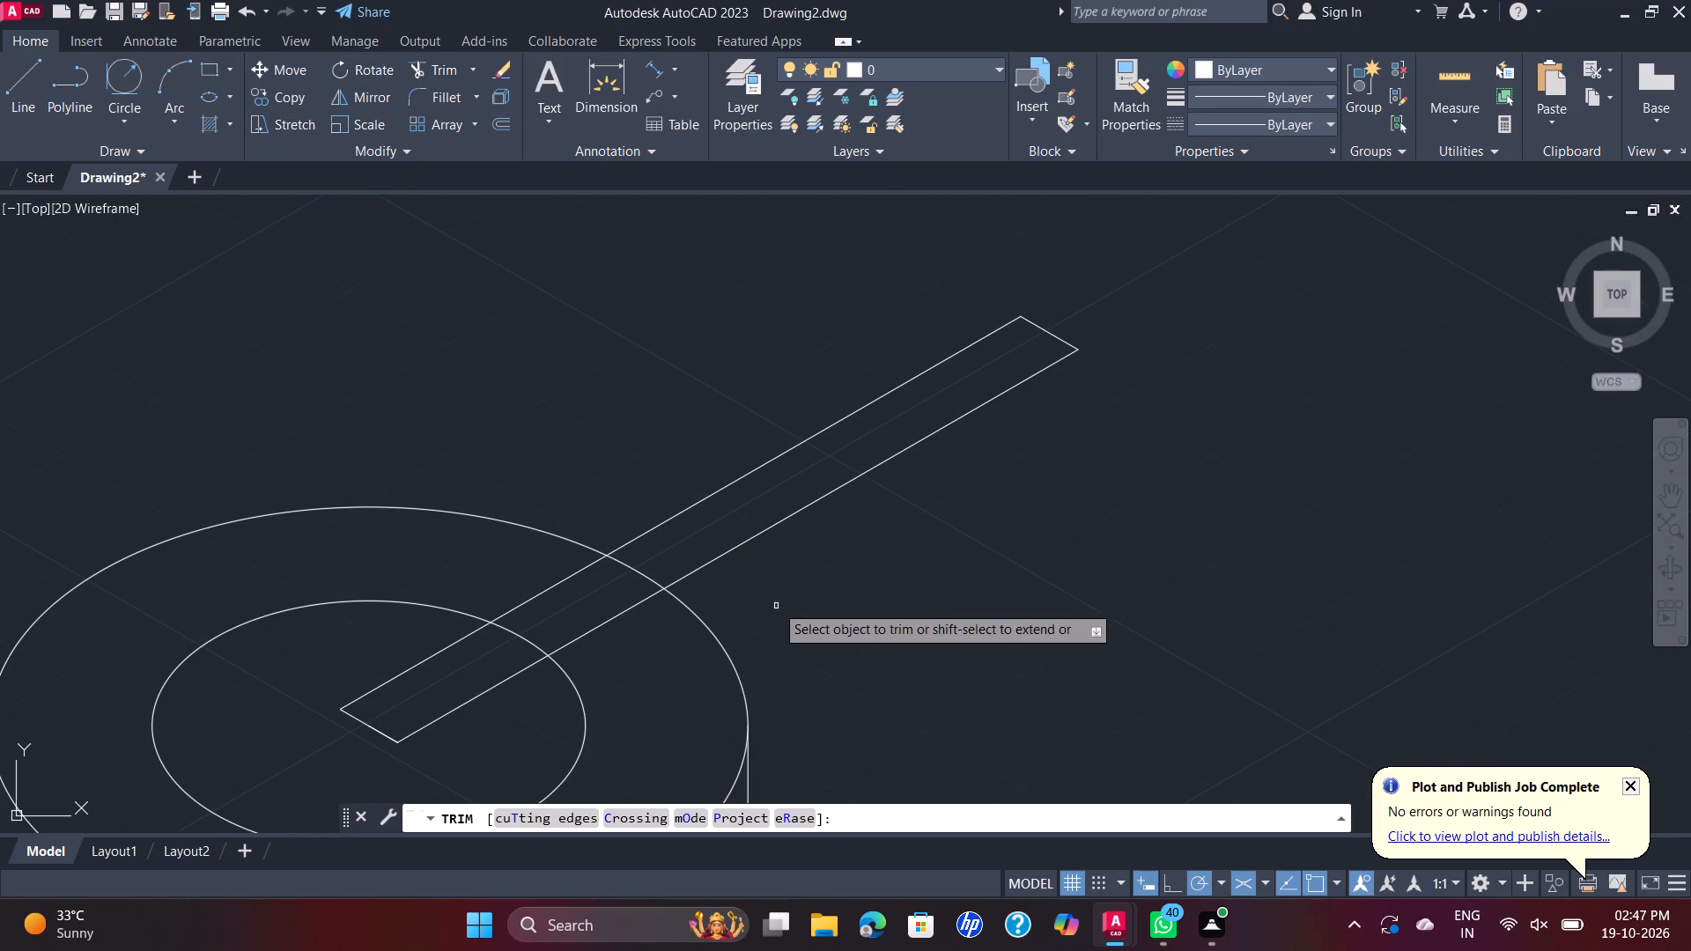
{"action": "left_click", "coordinate": [634, 455]}
{"action": "left_click", "coordinate": [871, 571]}
{"action": "left_click_drag", "start_coordinate": [1125, 287], "coordinate": [1106, 291]}
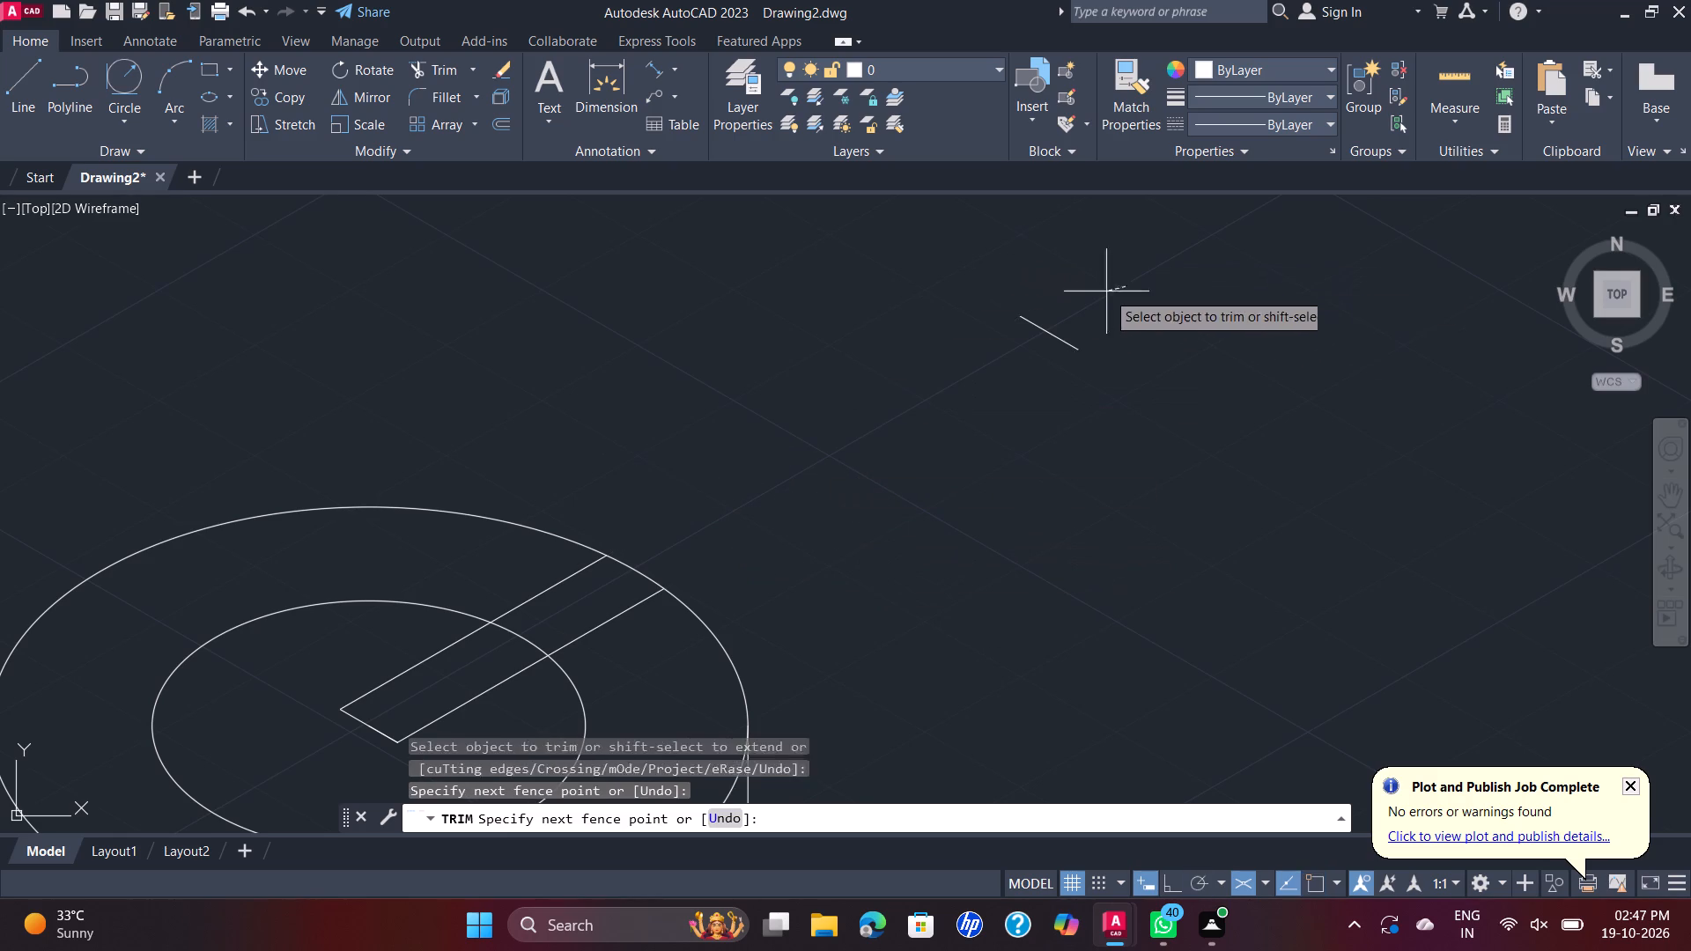
{"action": "left_click", "coordinate": [886, 464]}
Trim the strip's two long lines inside the upper 32 mm isocircle and remove its short end line at the centre.
{"action": "scroll", "coordinate": [889, 461], "scroll_direction": "down", "scroll_amount": 1}
{"action": "middle_click_drag", "start_coordinate": [889, 461], "coordinate": [980, 353]}
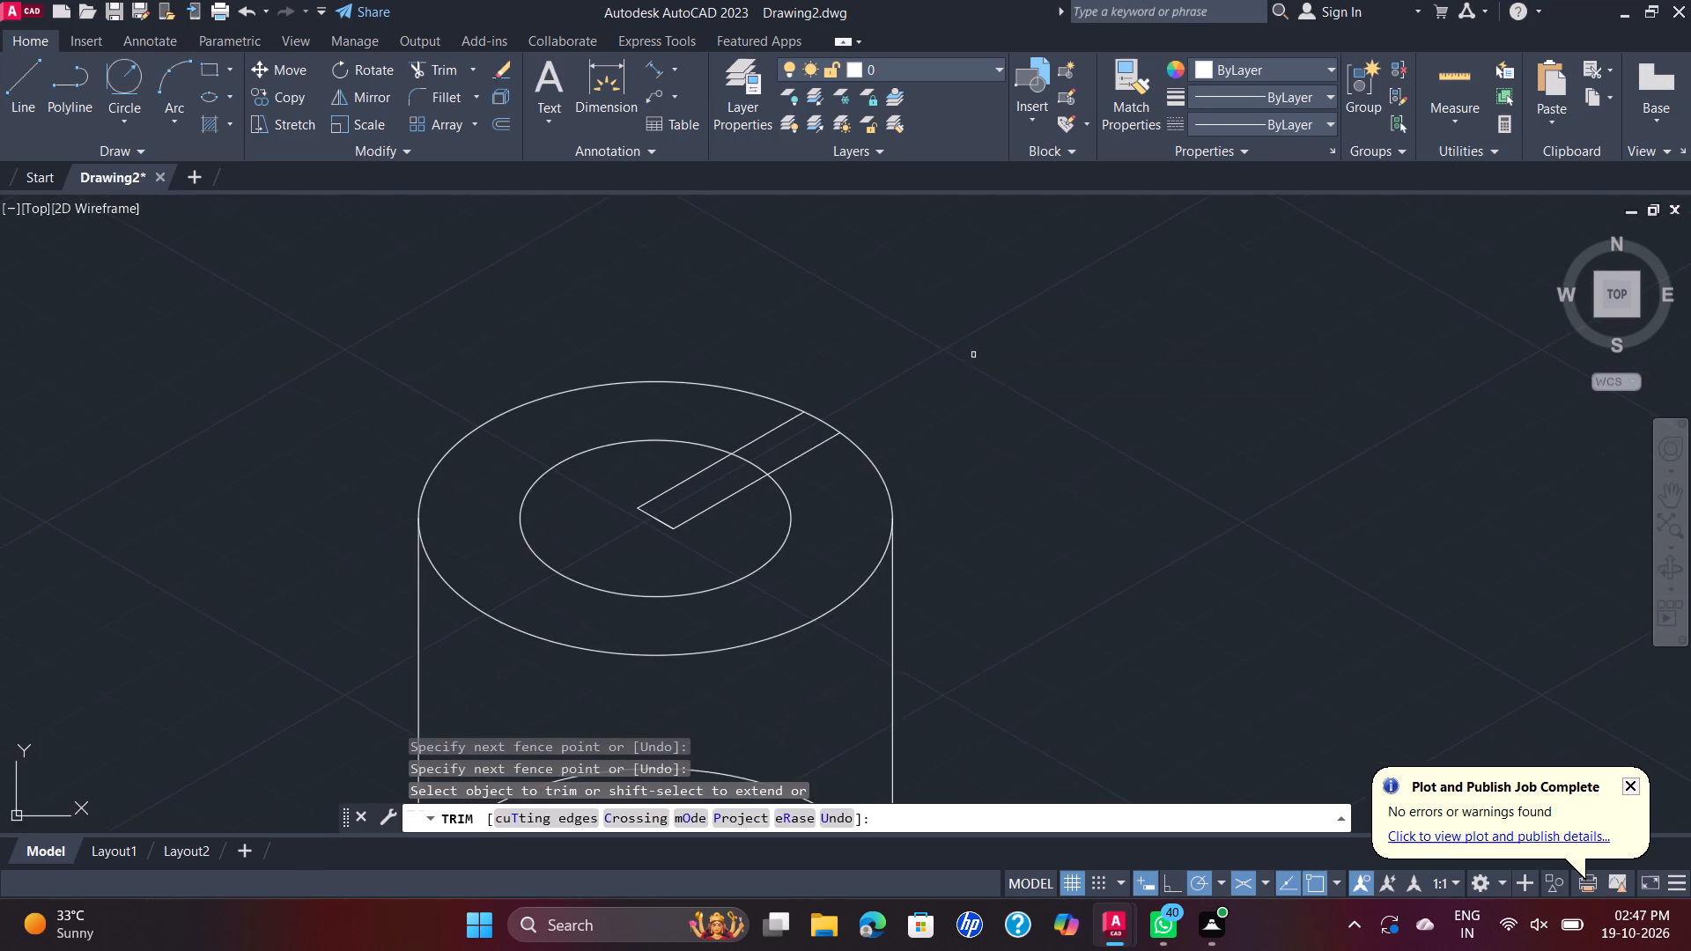
{"action": "scroll", "coordinate": [973, 354], "scroll_direction": "up", "scroll_amount": 1}
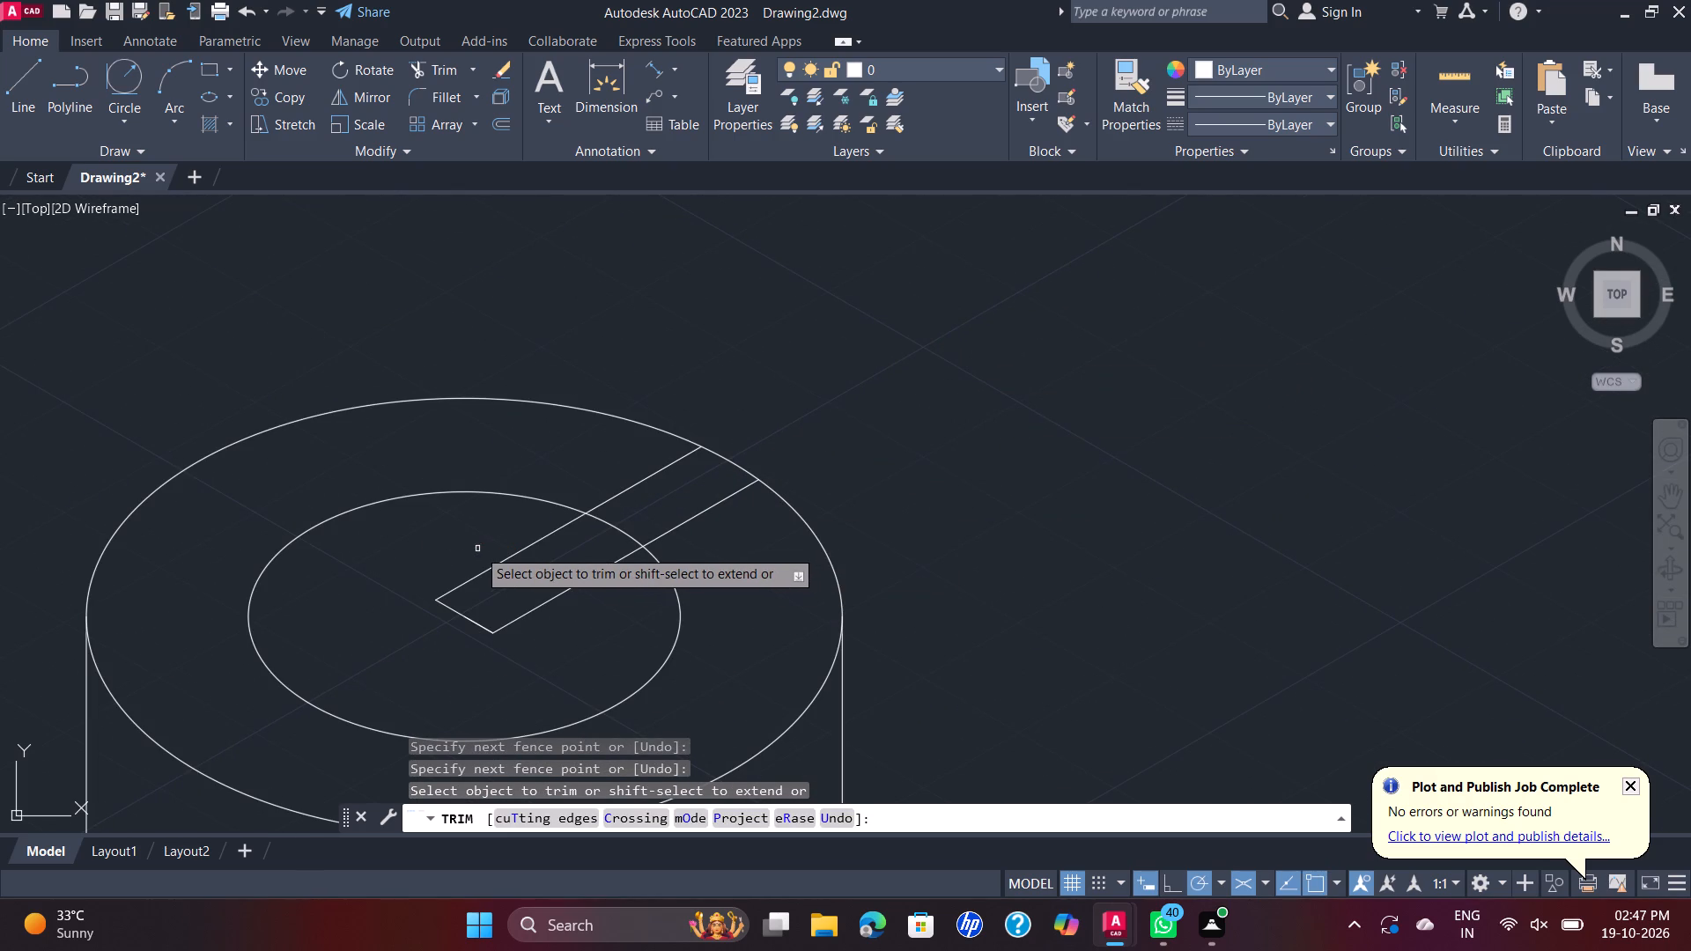
{"action": "left_click", "coordinate": [477, 549]}
{"action": "left_click", "coordinate": [572, 615]}
{"action": "left_click", "coordinate": [526, 588]}
{"action": "left_click", "coordinate": [427, 646]}
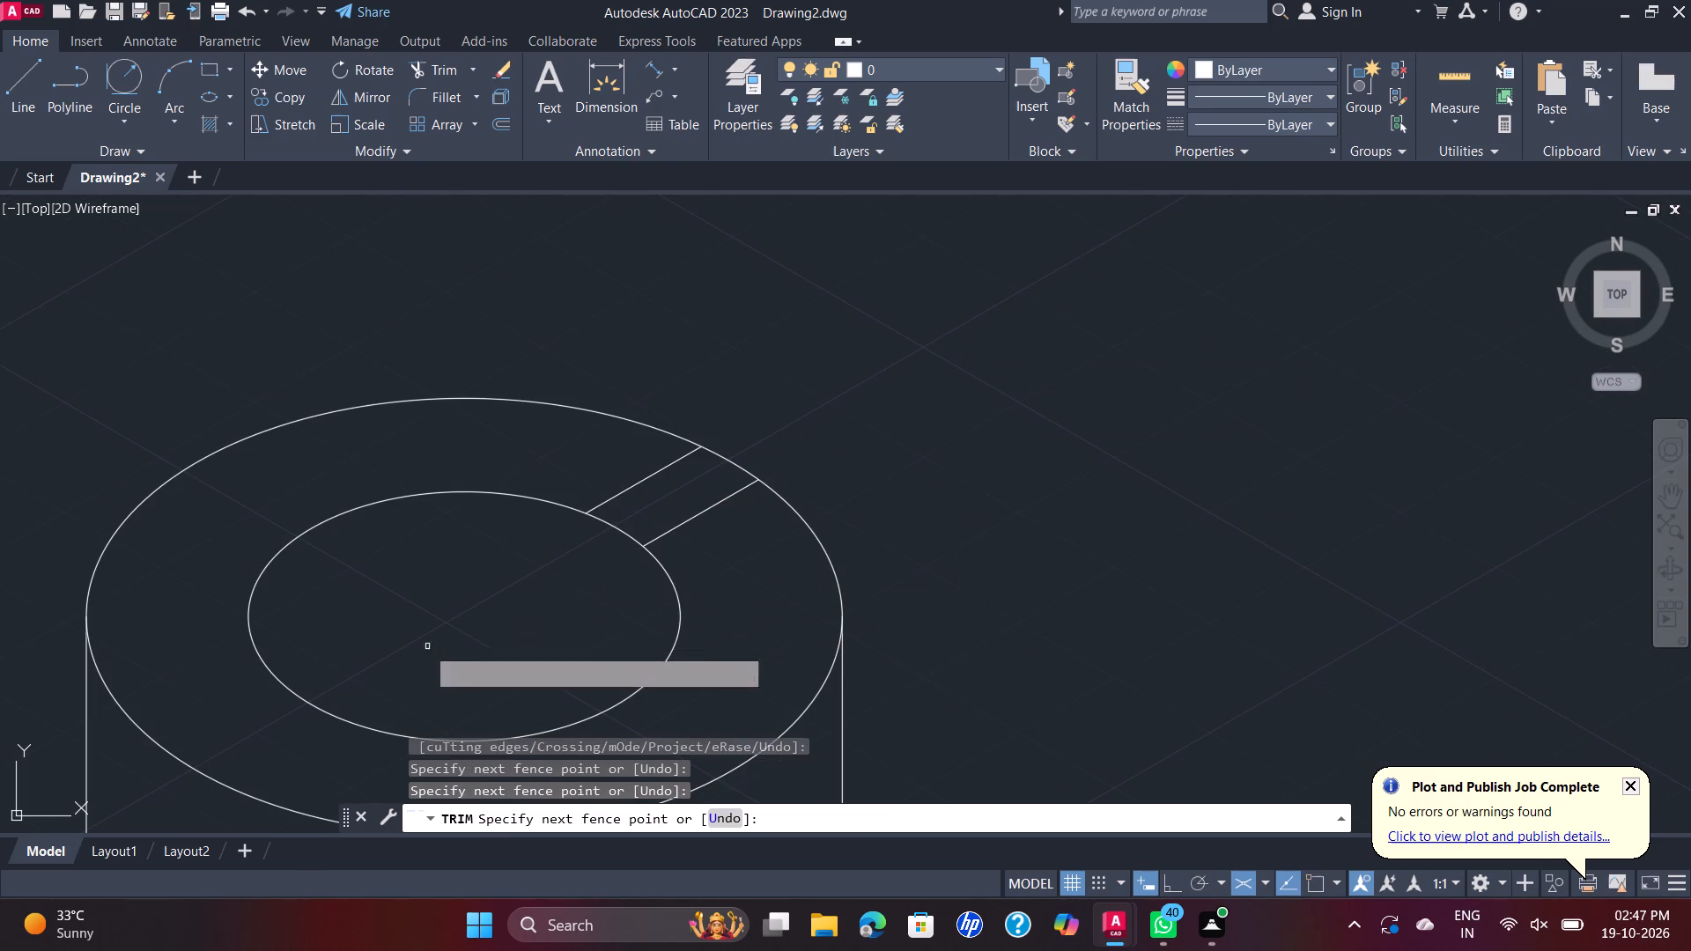
Trim the upper 32 mm and 56 mm isocircle arcs between the two keyway lines to open the slot.
{"action": "left_click", "coordinate": [602, 551]}
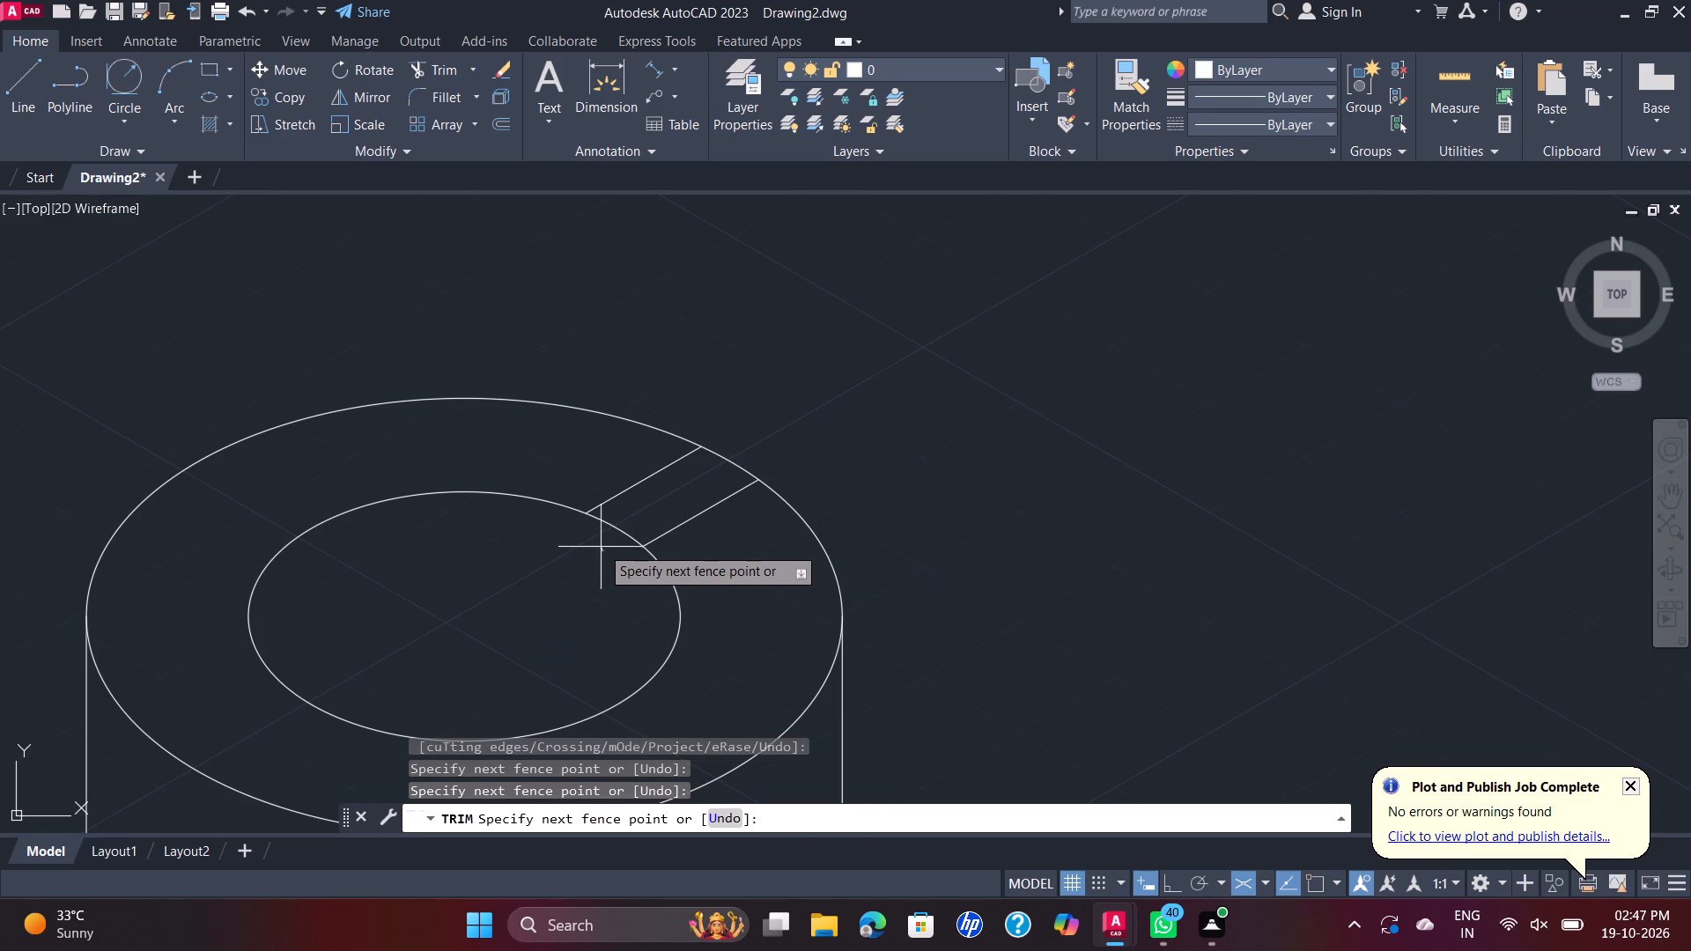
{"action": "left_click", "coordinate": [655, 498]}
{"action": "left_click", "coordinate": [687, 479]}
{"action": "left_click", "coordinate": [774, 421]}
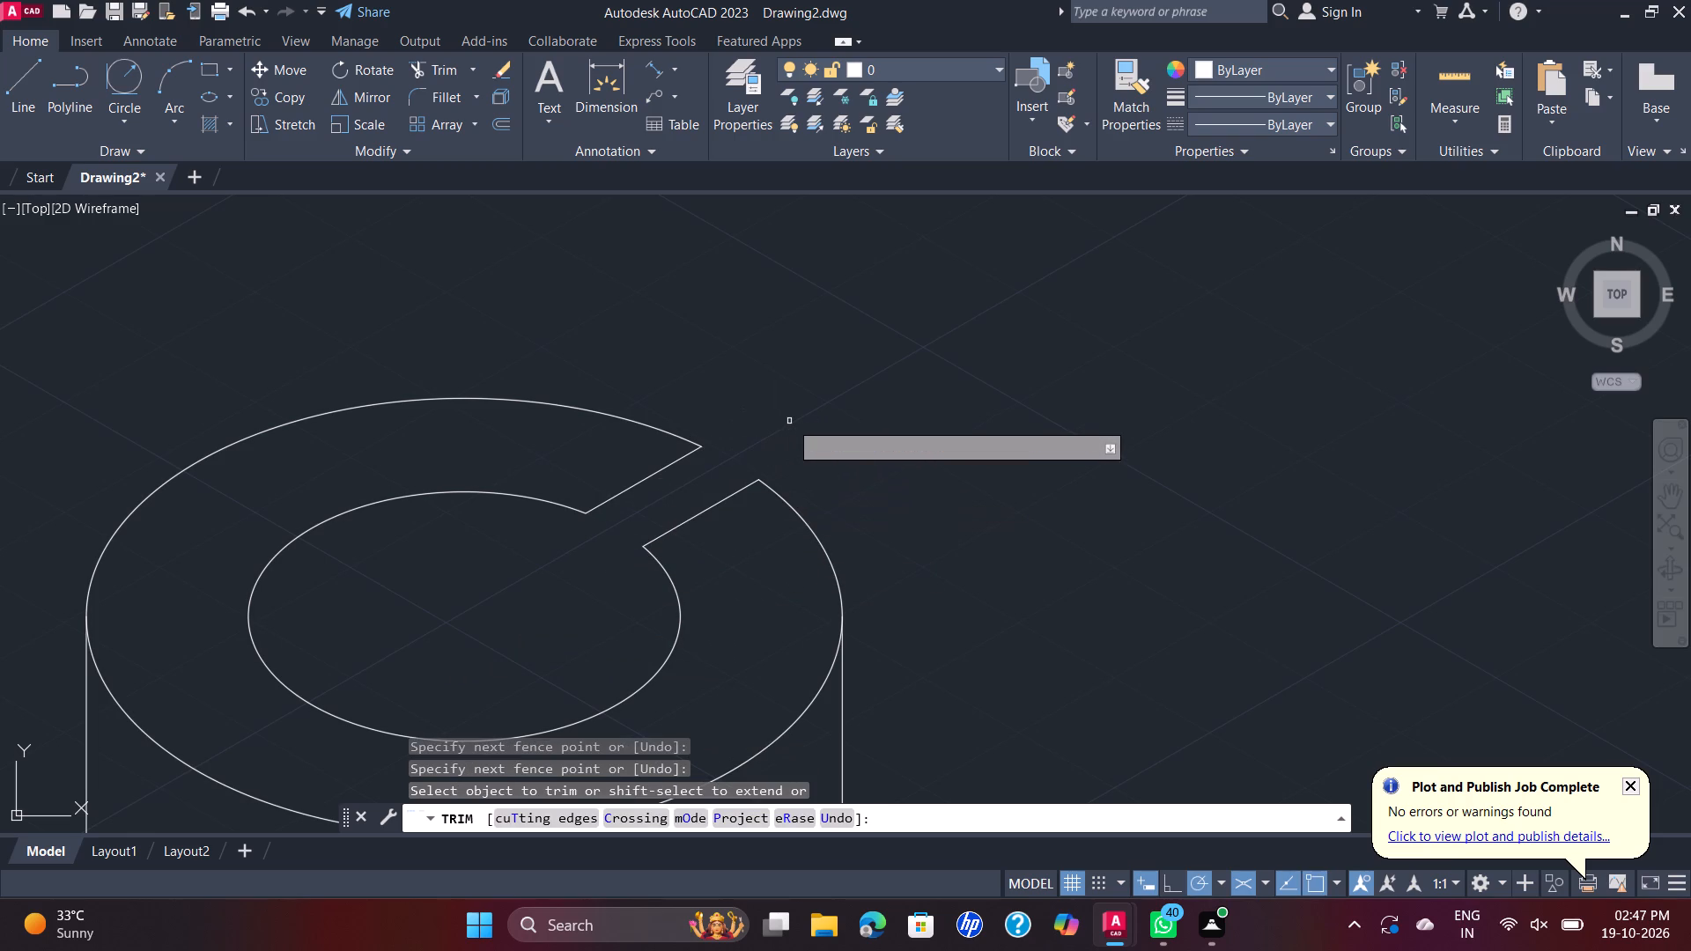
{"action": "scroll", "coordinate": [794, 417], "scroll_direction": "down", "scroll_amount": 2}
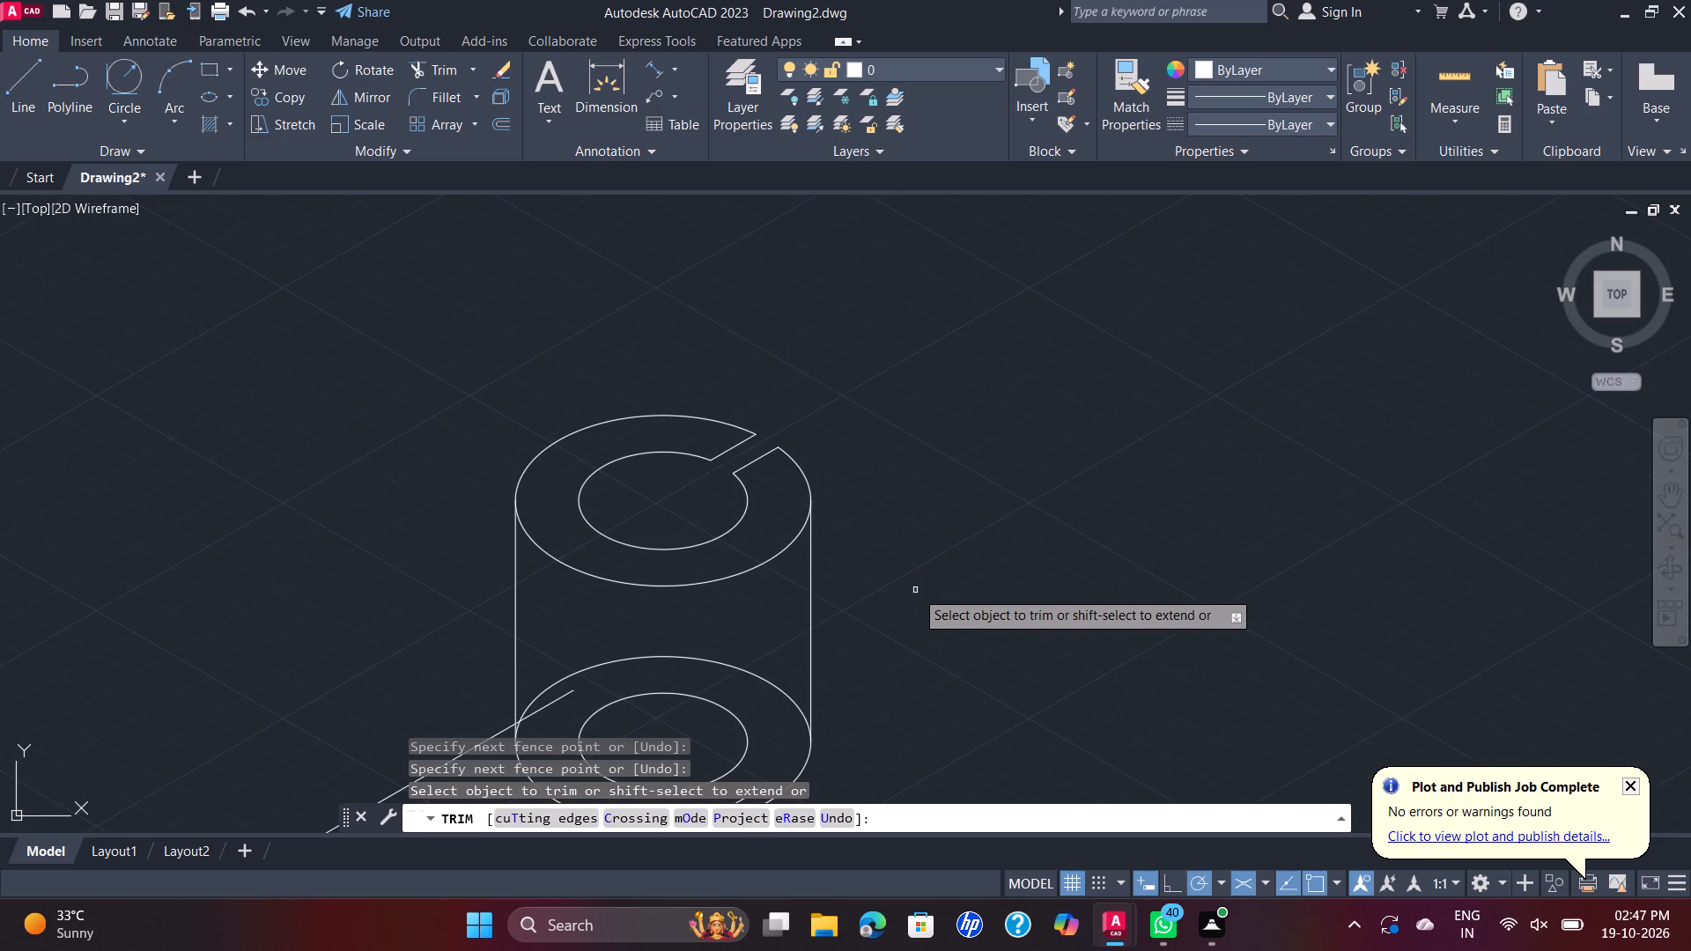
{"action": "key", "text": "Escape"}
Draw two vertical lines down from the keyway's inner corners, the first about 40 mm long.
{"action": "left_click", "coordinate": [18, 92]}
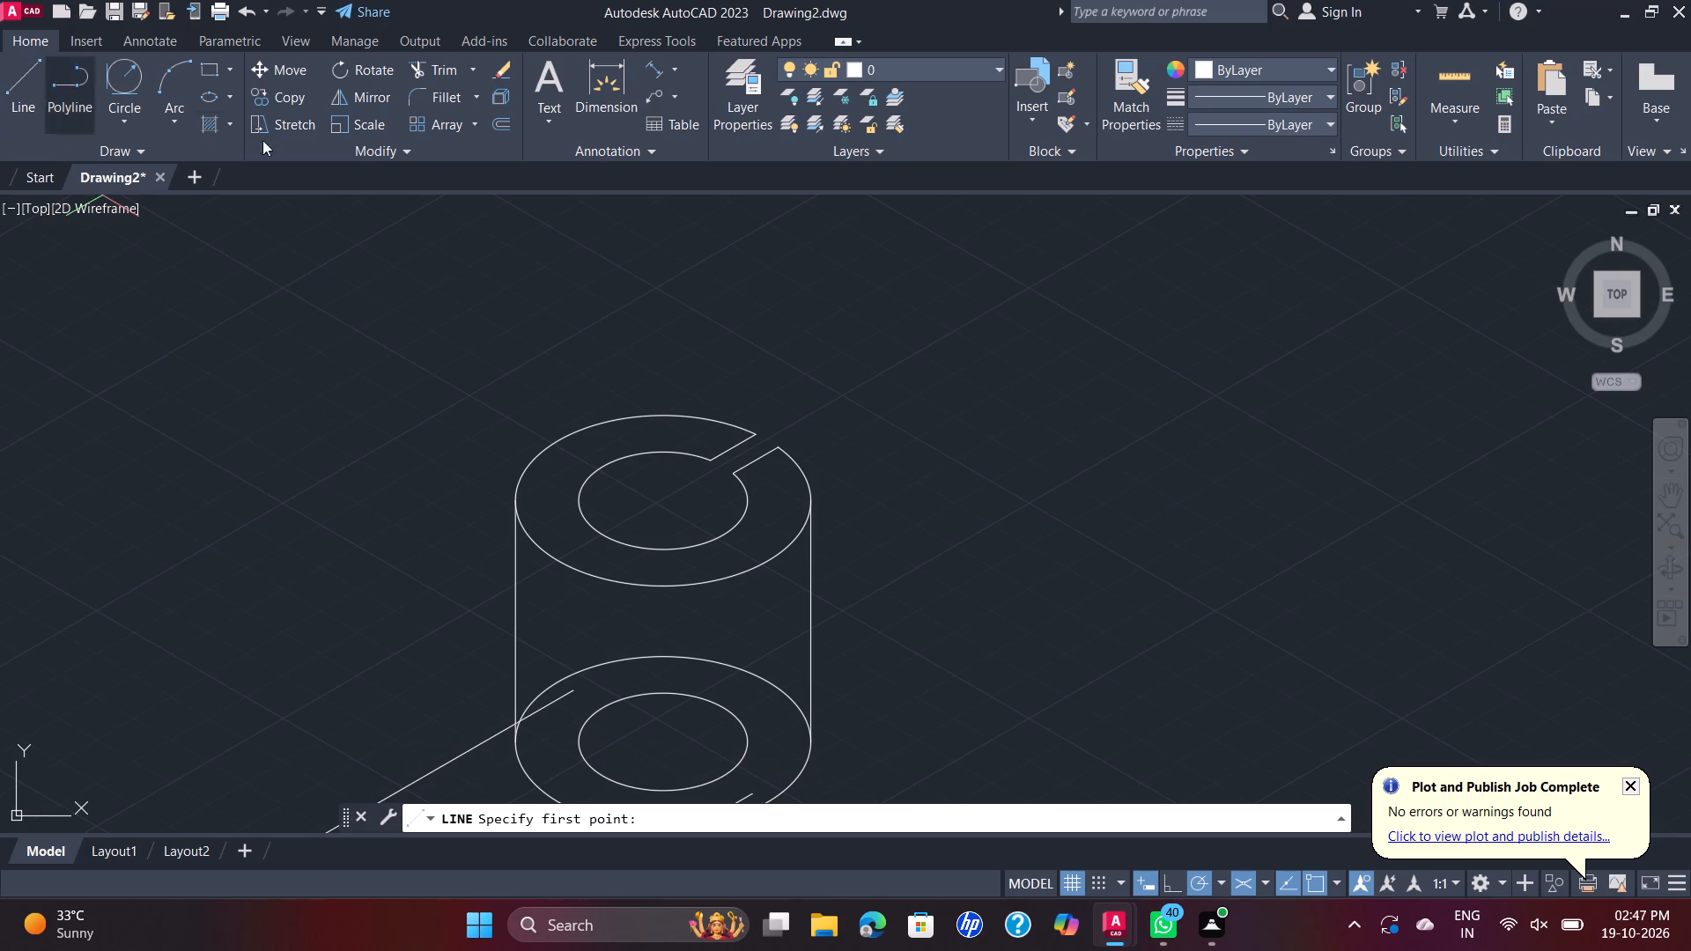
{"action": "left_click", "coordinate": [713, 460]}
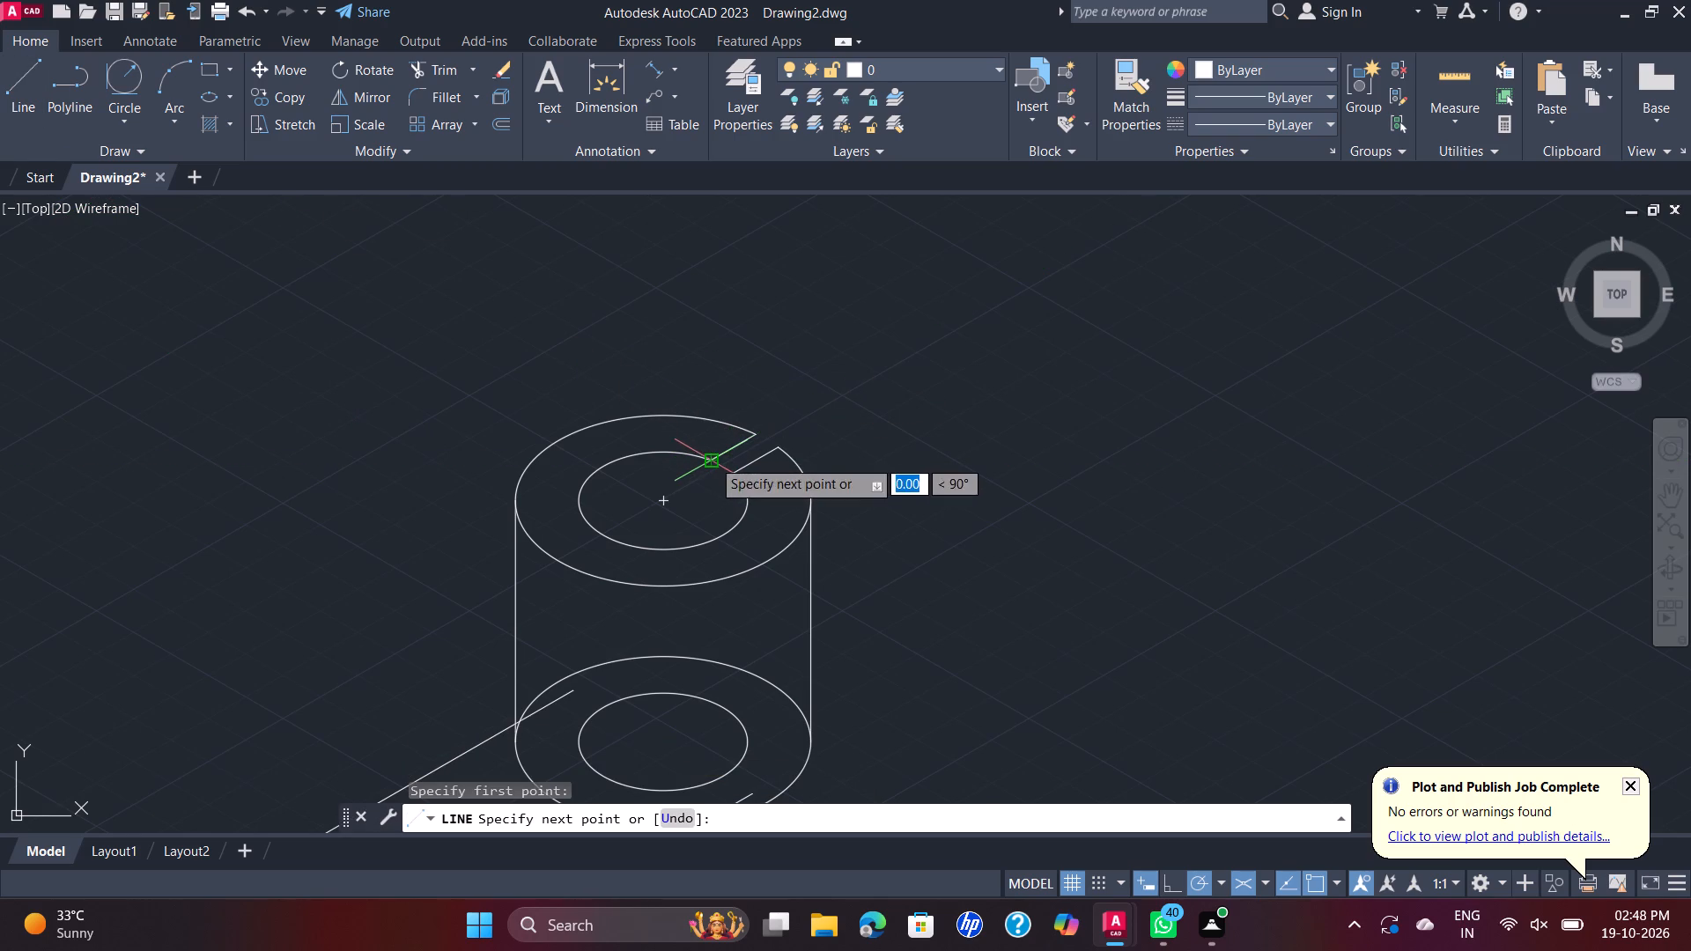
{"action": "left_click", "coordinate": [706, 635]}
{"action": "key", "text": "grave"}
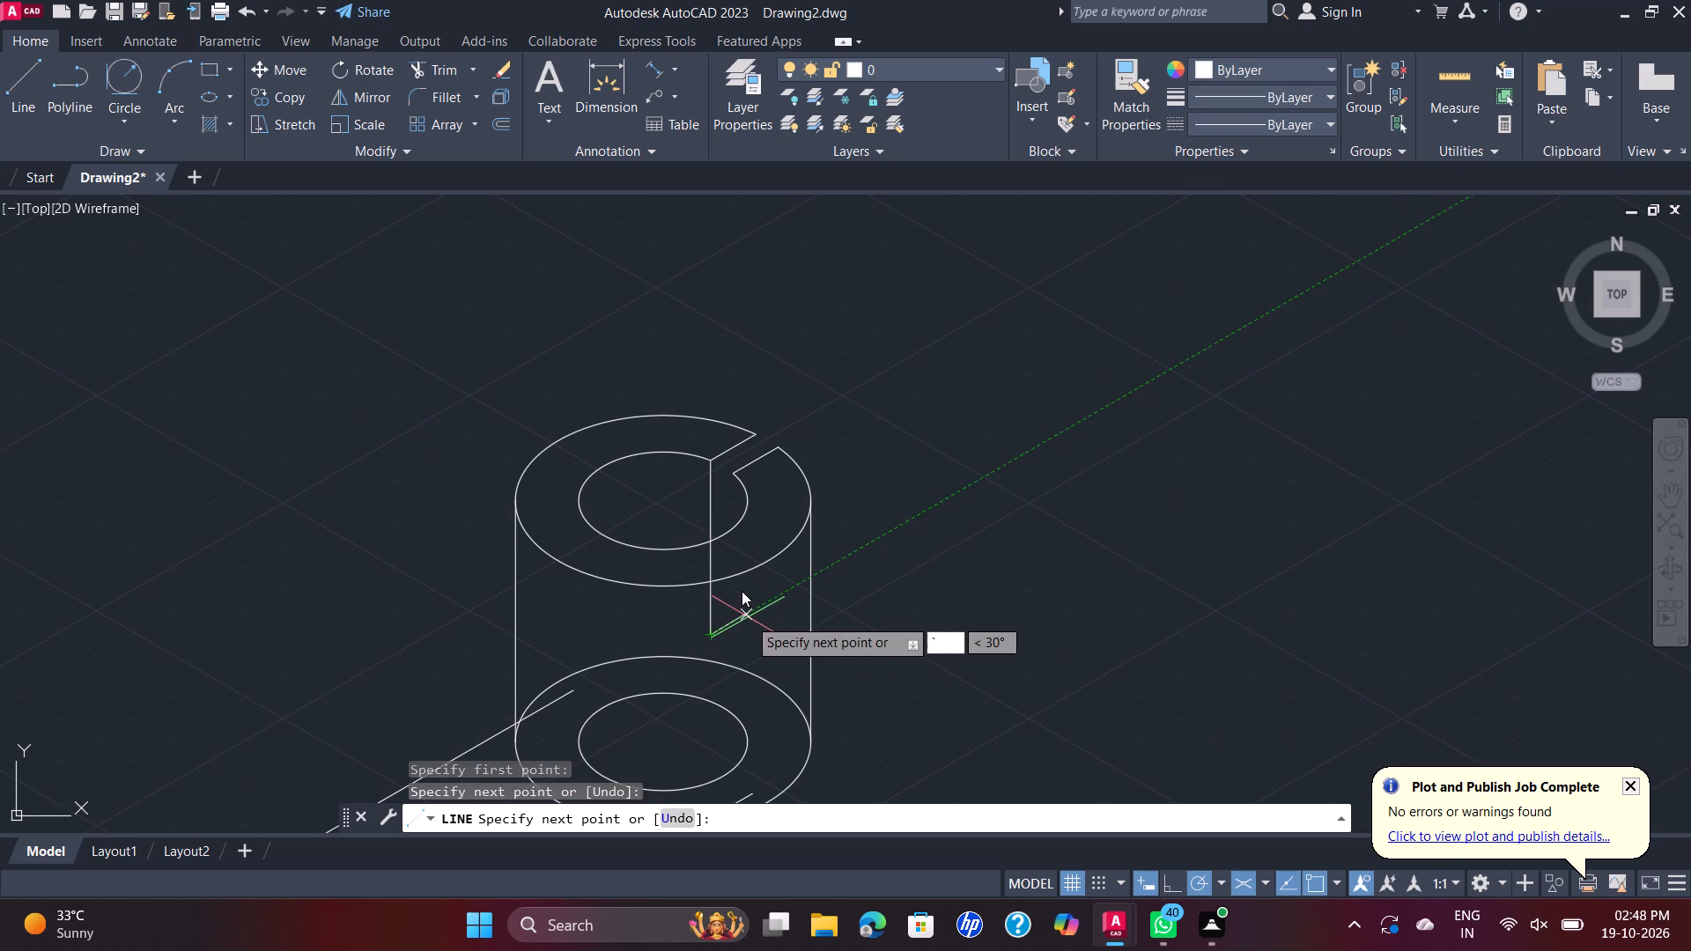
{"action": "key", "text": "Escape"}
{"action": "key", "text": "space"}
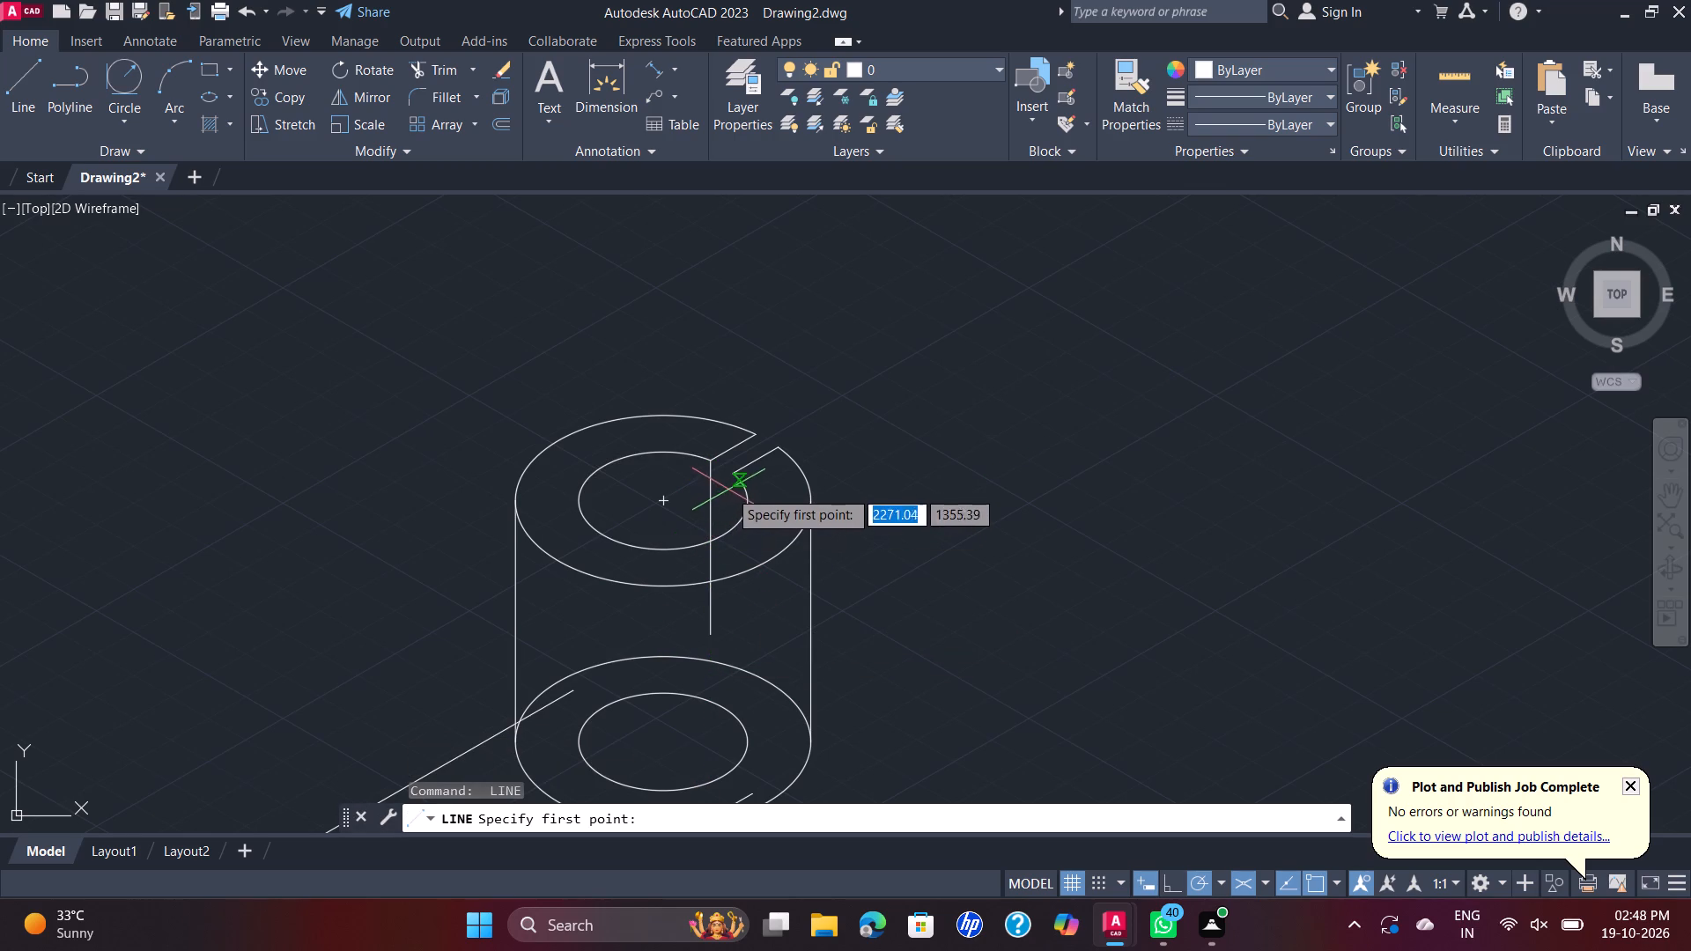
{"action": "left_click", "coordinate": [735, 473]}
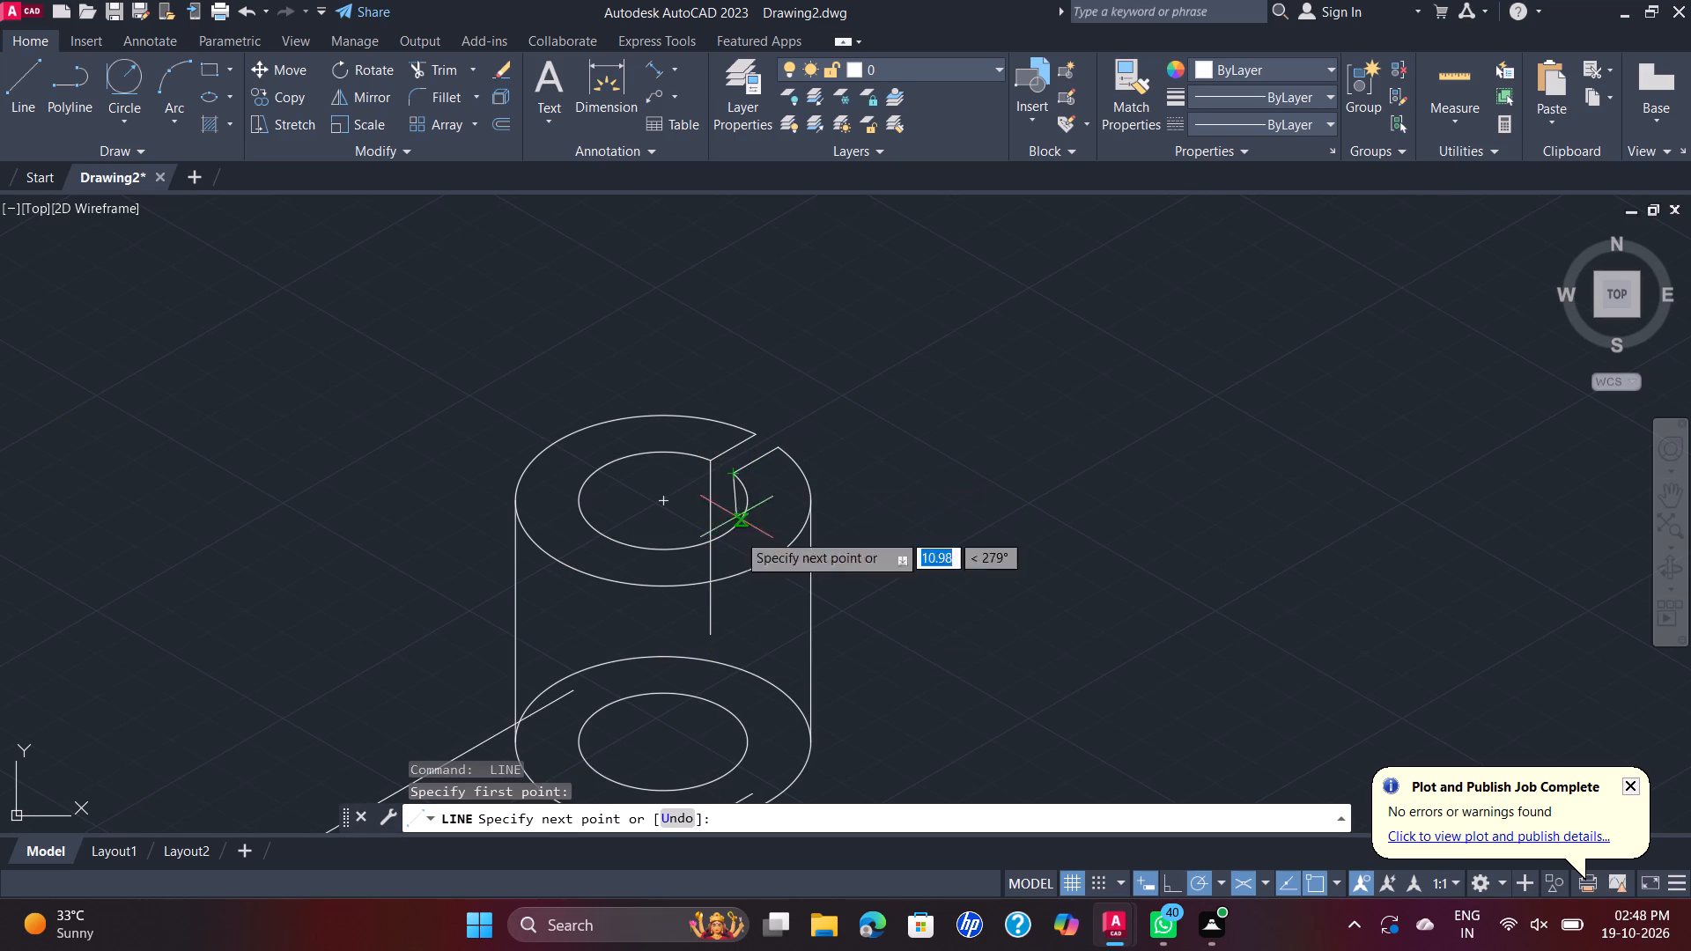
{"action": "left_click", "coordinate": [735, 610]}
{"action": "key", "text": "Escape"}
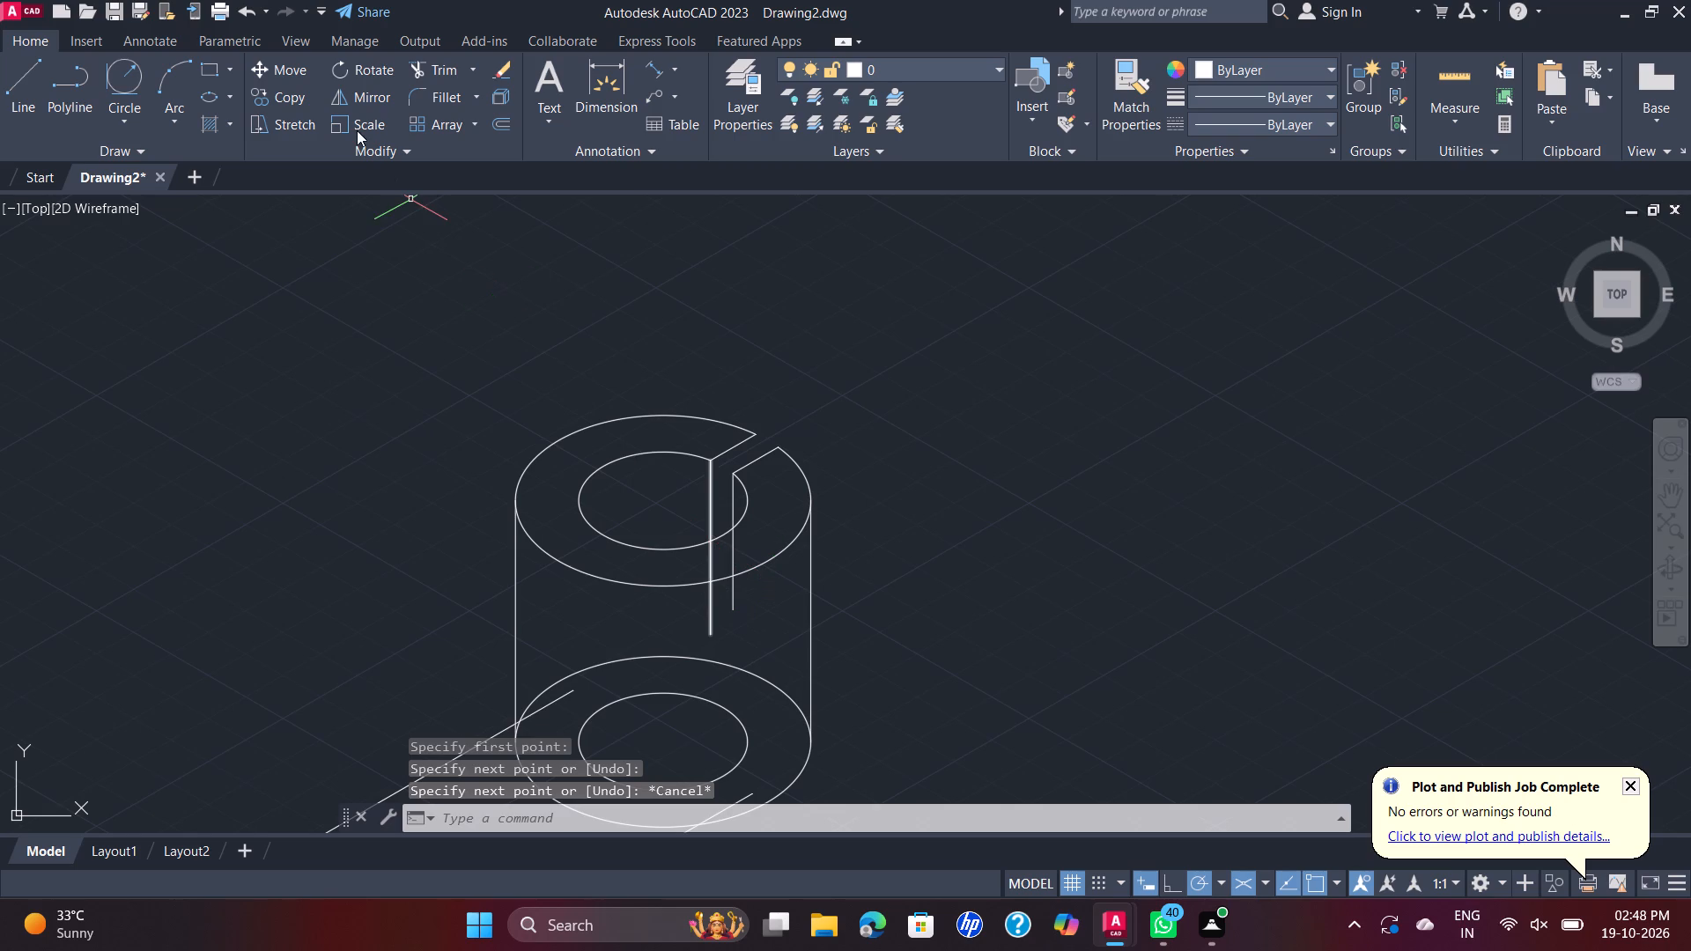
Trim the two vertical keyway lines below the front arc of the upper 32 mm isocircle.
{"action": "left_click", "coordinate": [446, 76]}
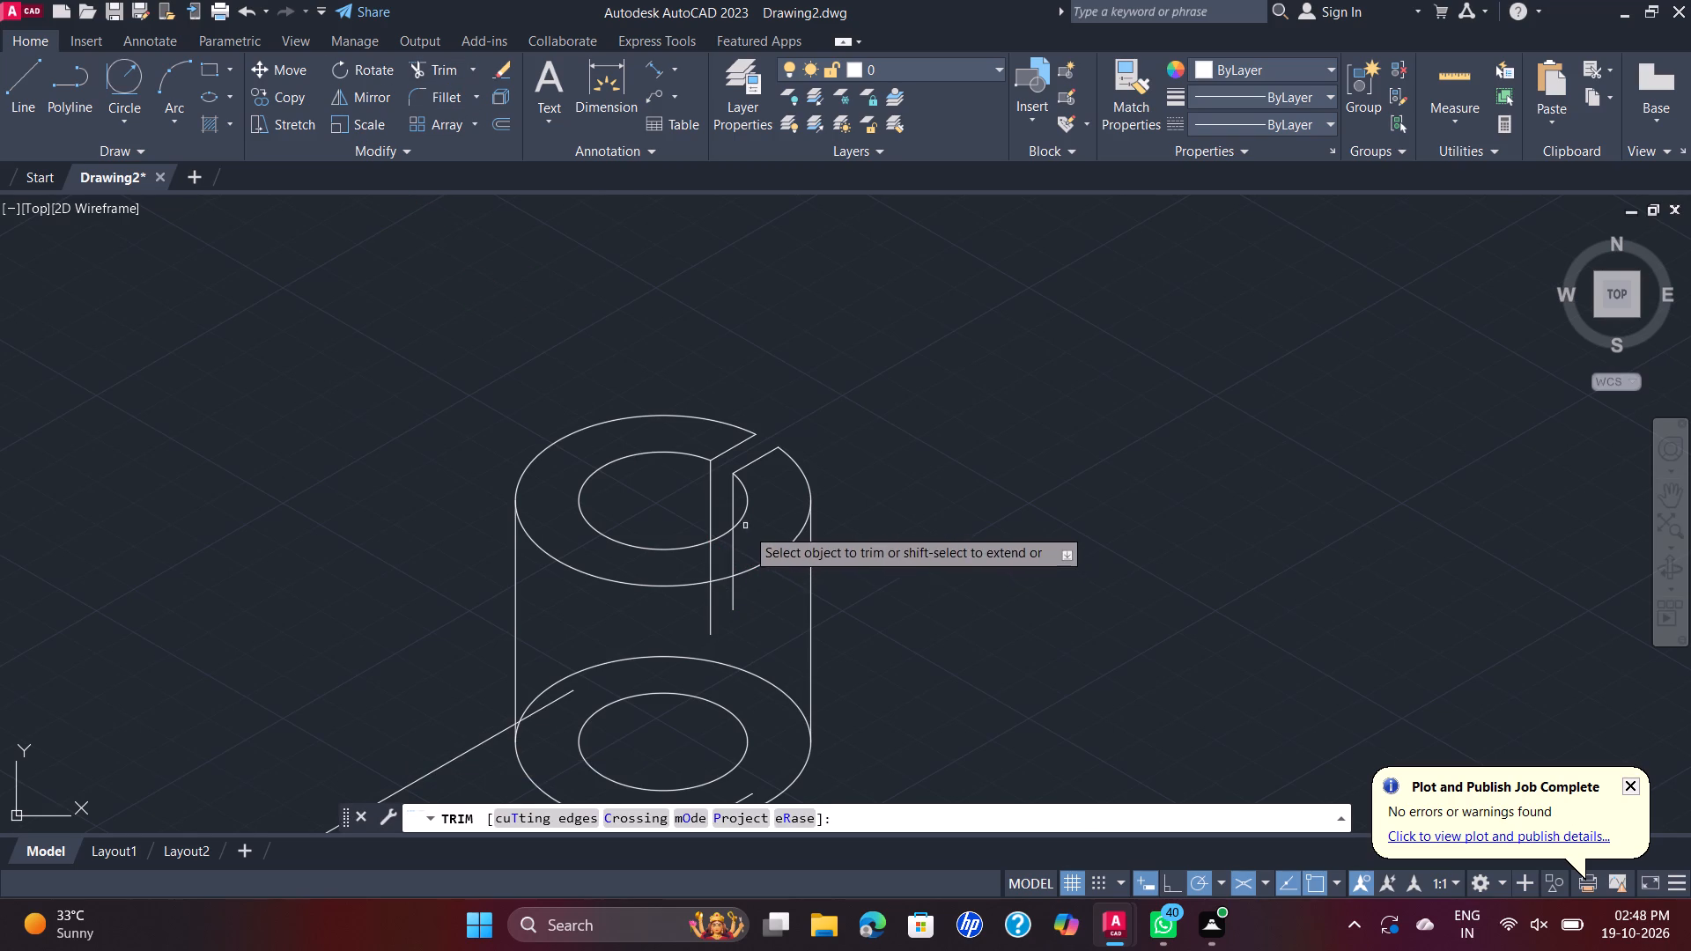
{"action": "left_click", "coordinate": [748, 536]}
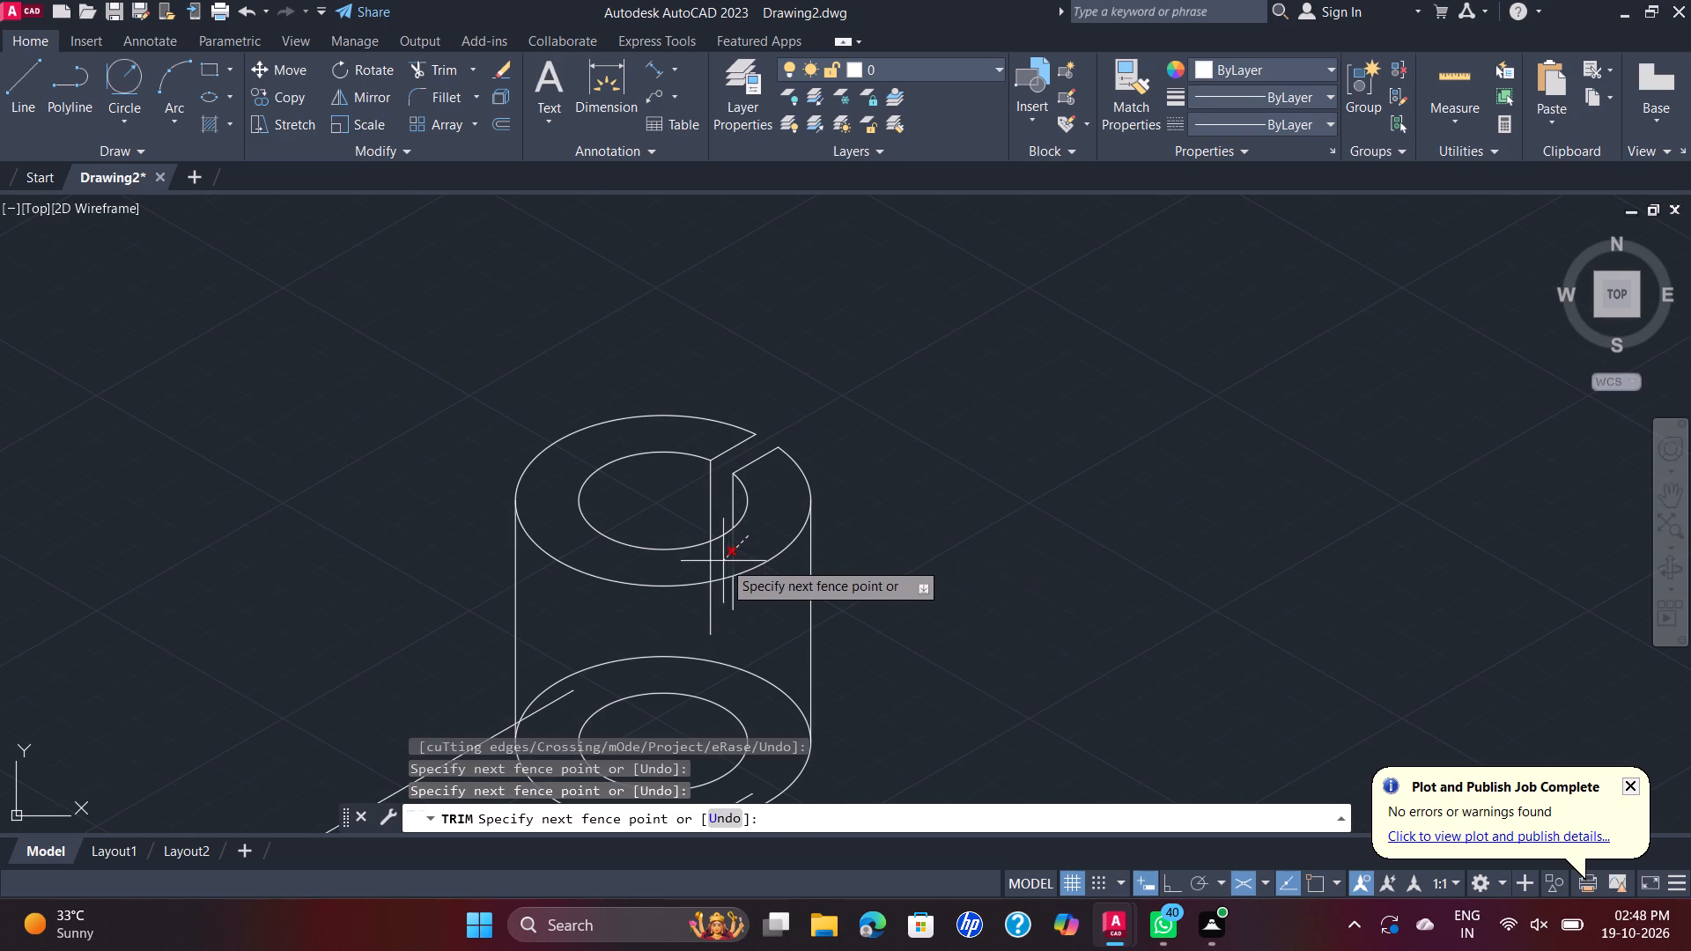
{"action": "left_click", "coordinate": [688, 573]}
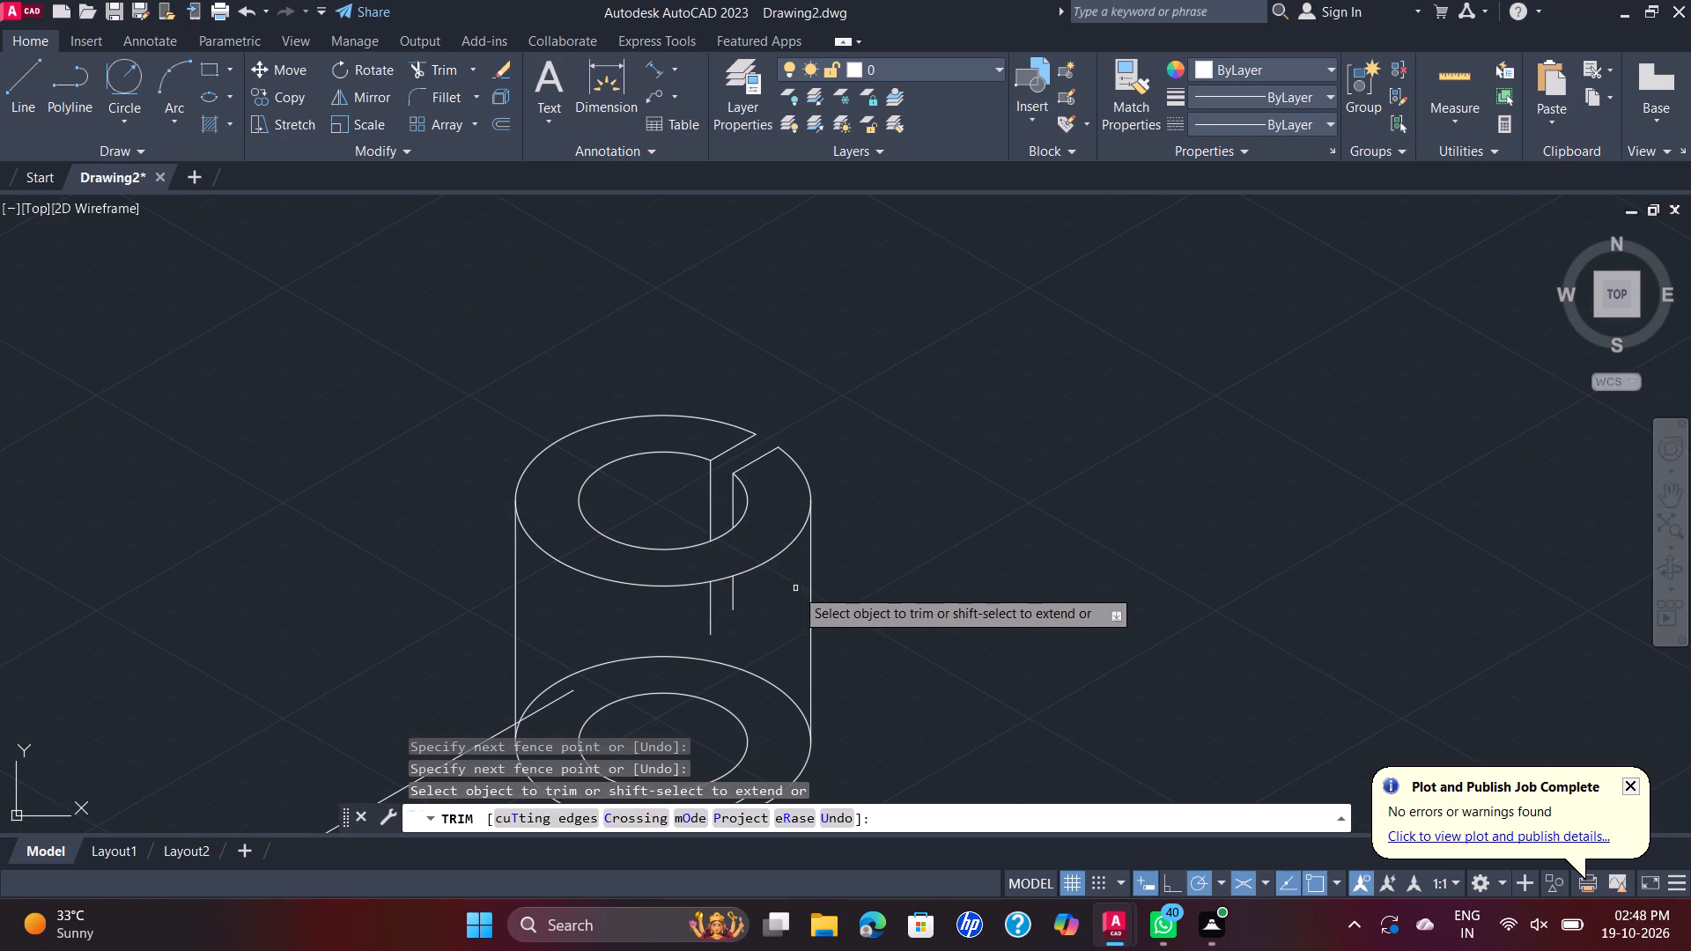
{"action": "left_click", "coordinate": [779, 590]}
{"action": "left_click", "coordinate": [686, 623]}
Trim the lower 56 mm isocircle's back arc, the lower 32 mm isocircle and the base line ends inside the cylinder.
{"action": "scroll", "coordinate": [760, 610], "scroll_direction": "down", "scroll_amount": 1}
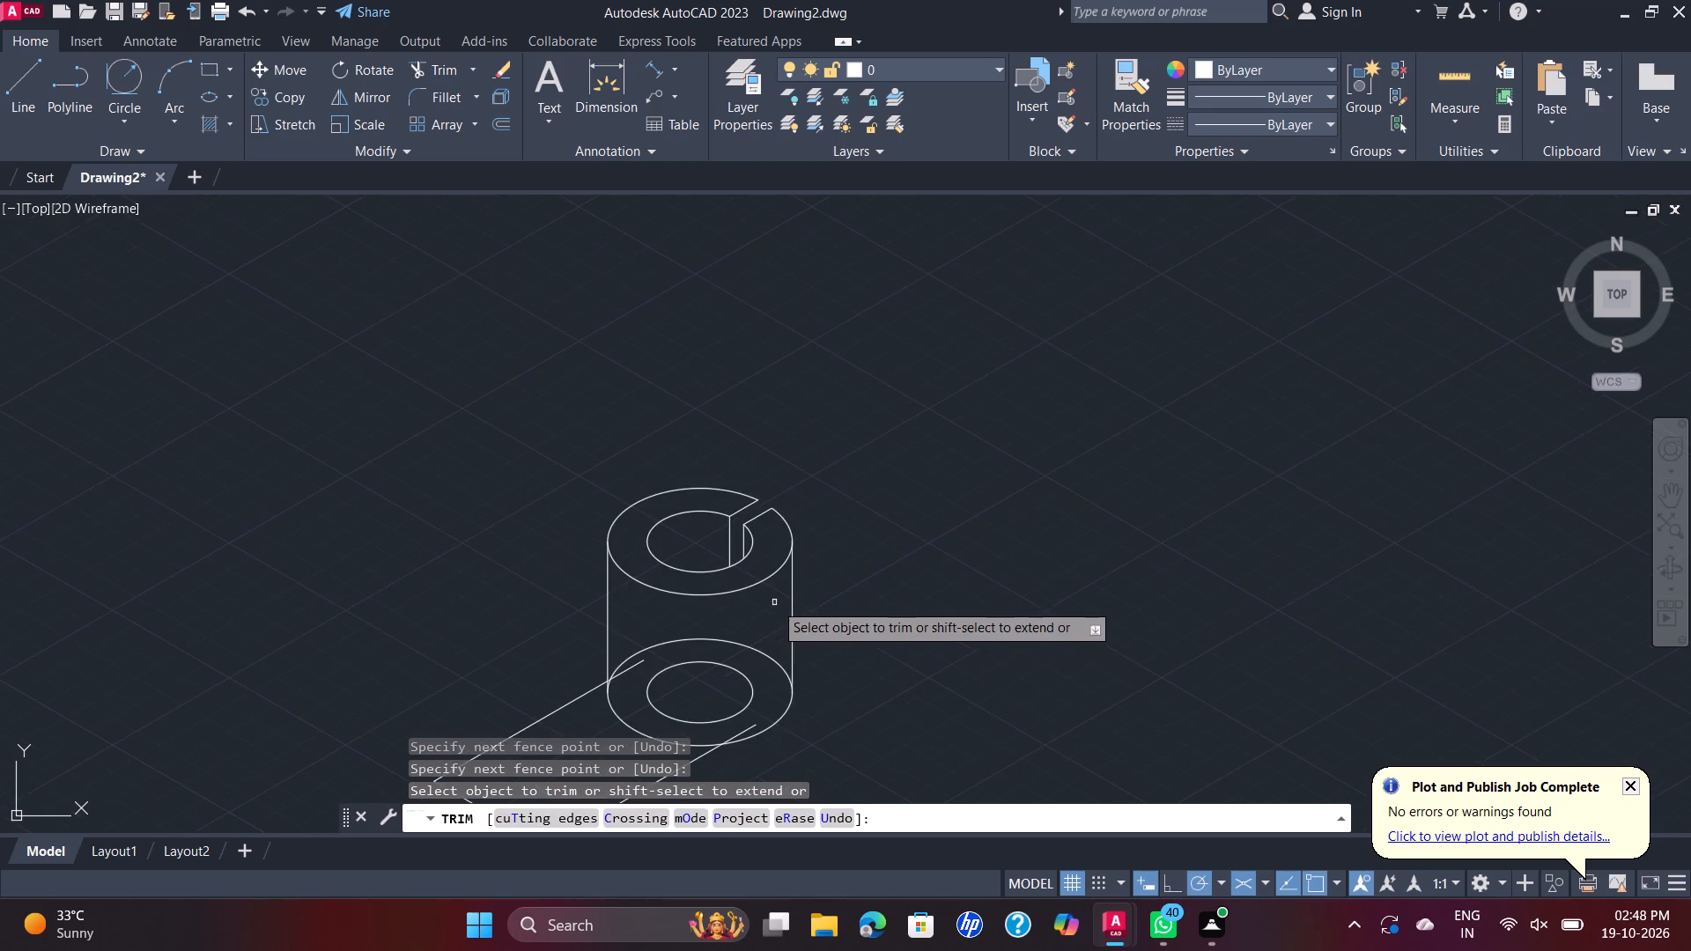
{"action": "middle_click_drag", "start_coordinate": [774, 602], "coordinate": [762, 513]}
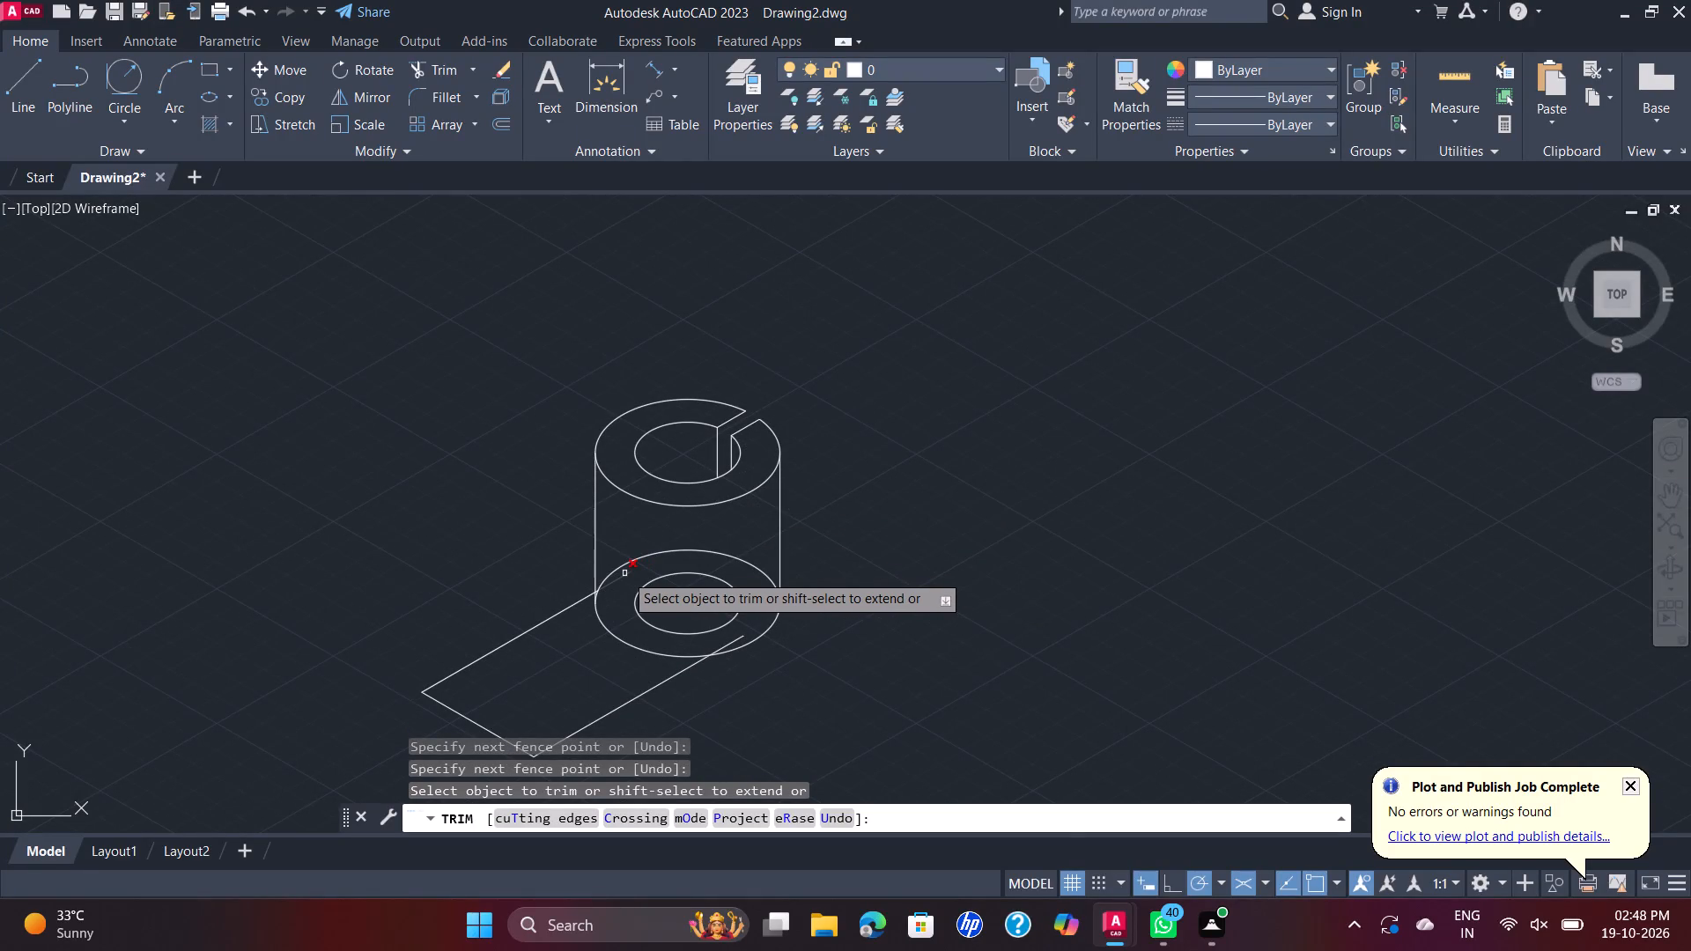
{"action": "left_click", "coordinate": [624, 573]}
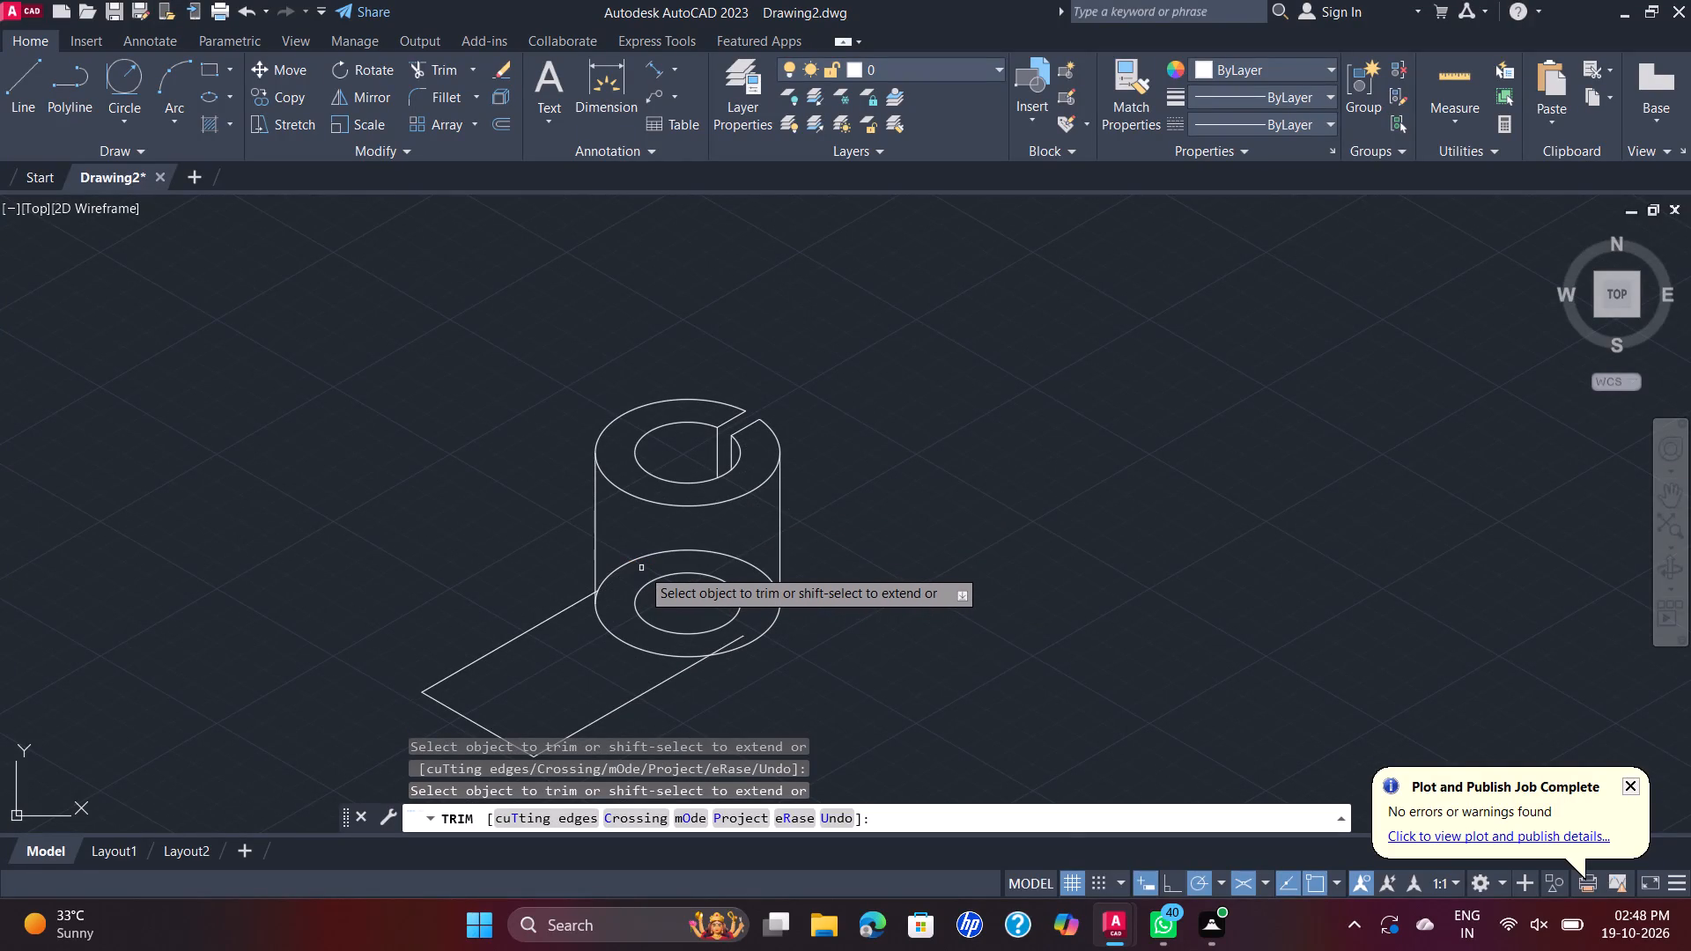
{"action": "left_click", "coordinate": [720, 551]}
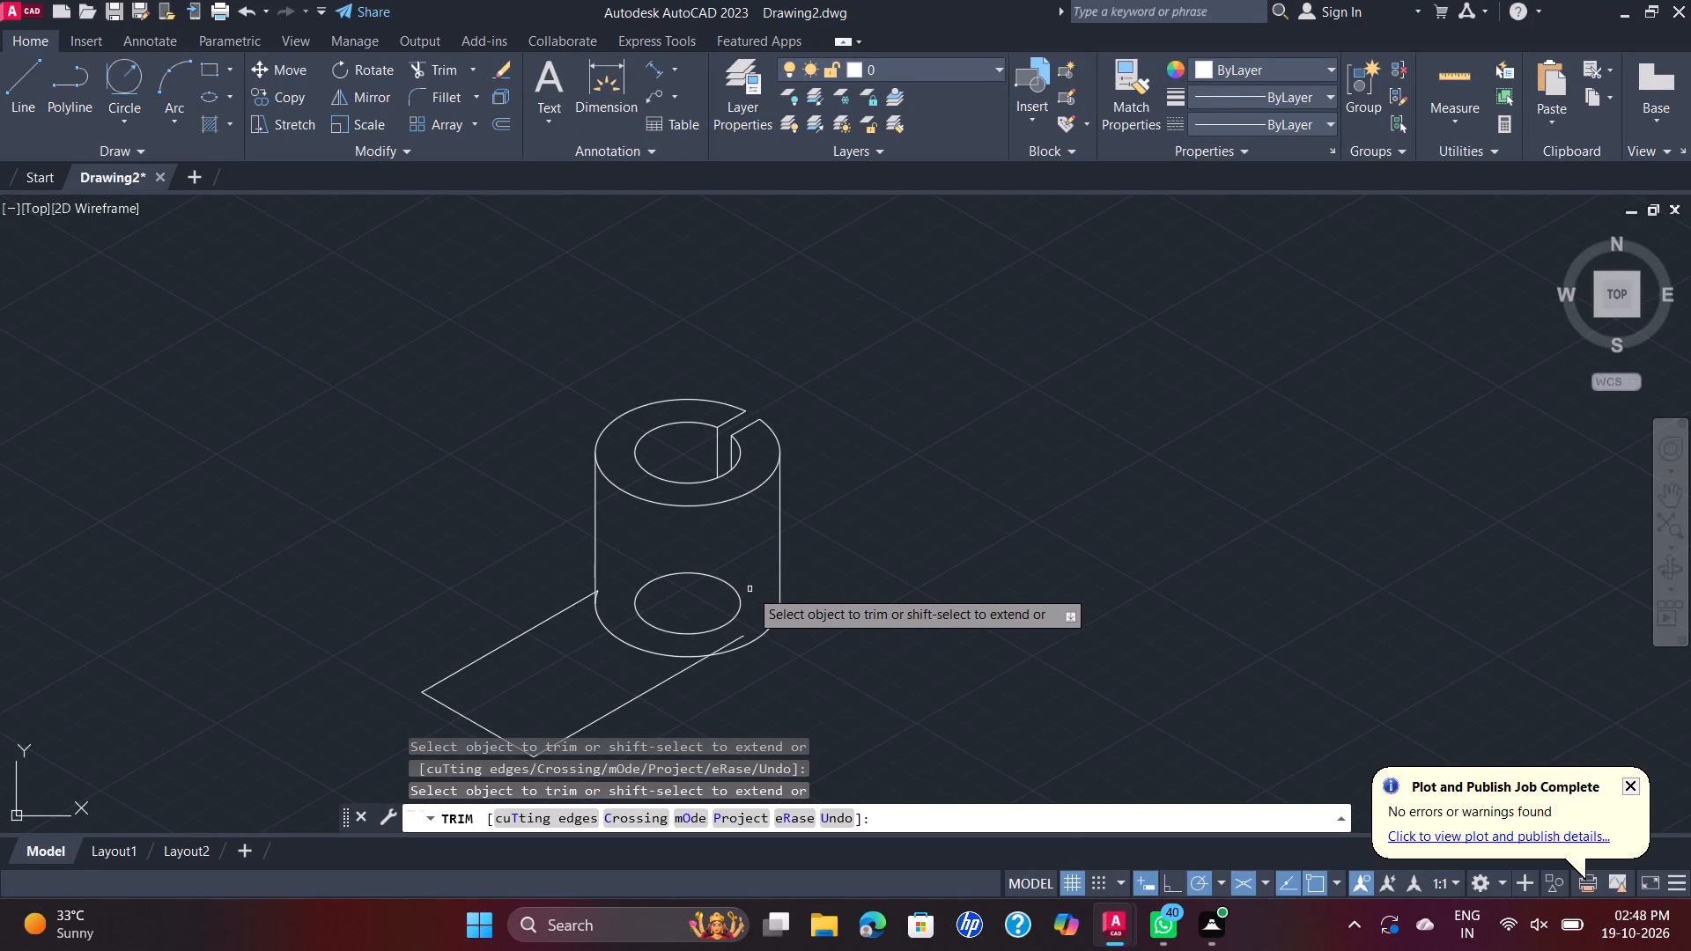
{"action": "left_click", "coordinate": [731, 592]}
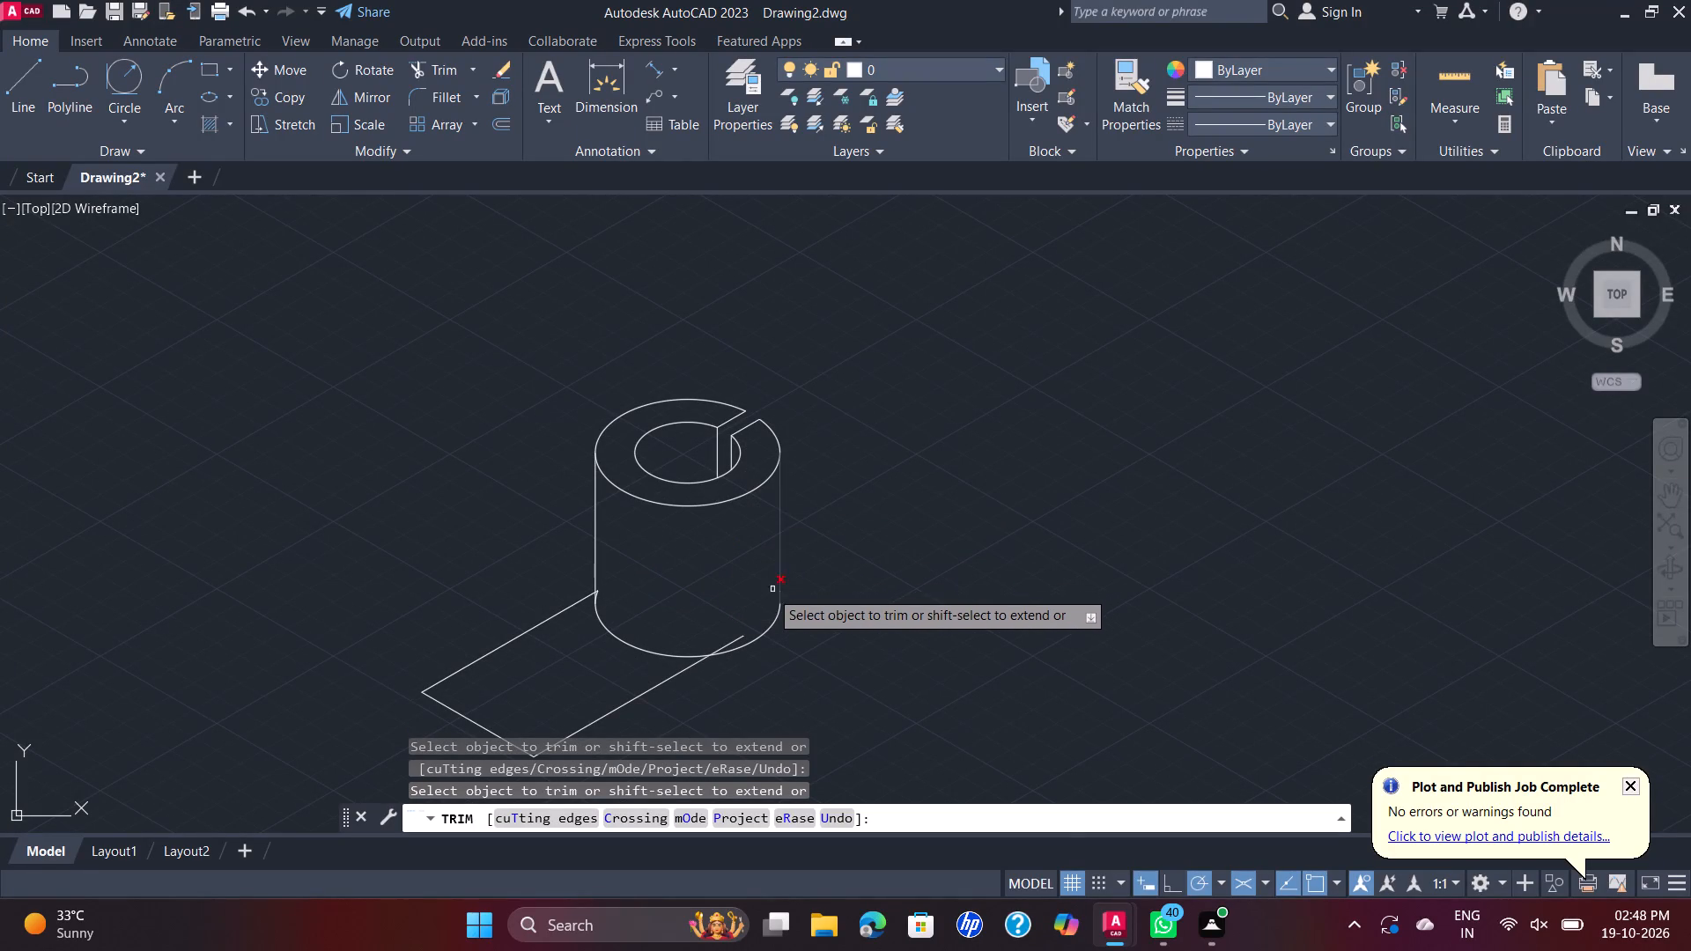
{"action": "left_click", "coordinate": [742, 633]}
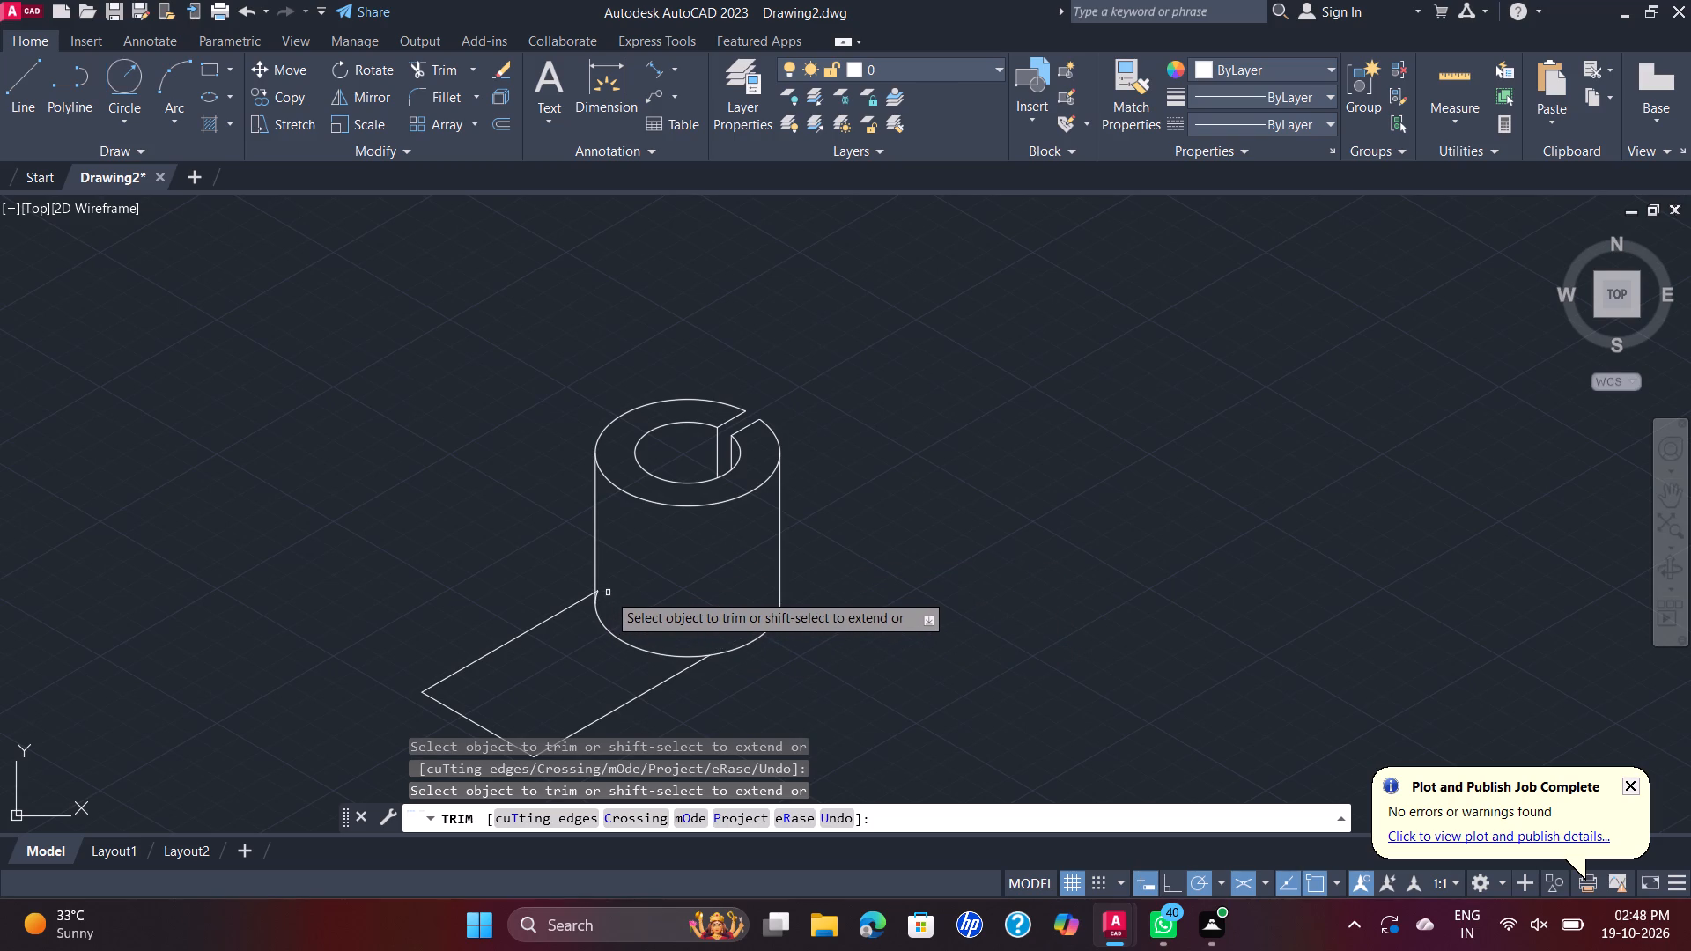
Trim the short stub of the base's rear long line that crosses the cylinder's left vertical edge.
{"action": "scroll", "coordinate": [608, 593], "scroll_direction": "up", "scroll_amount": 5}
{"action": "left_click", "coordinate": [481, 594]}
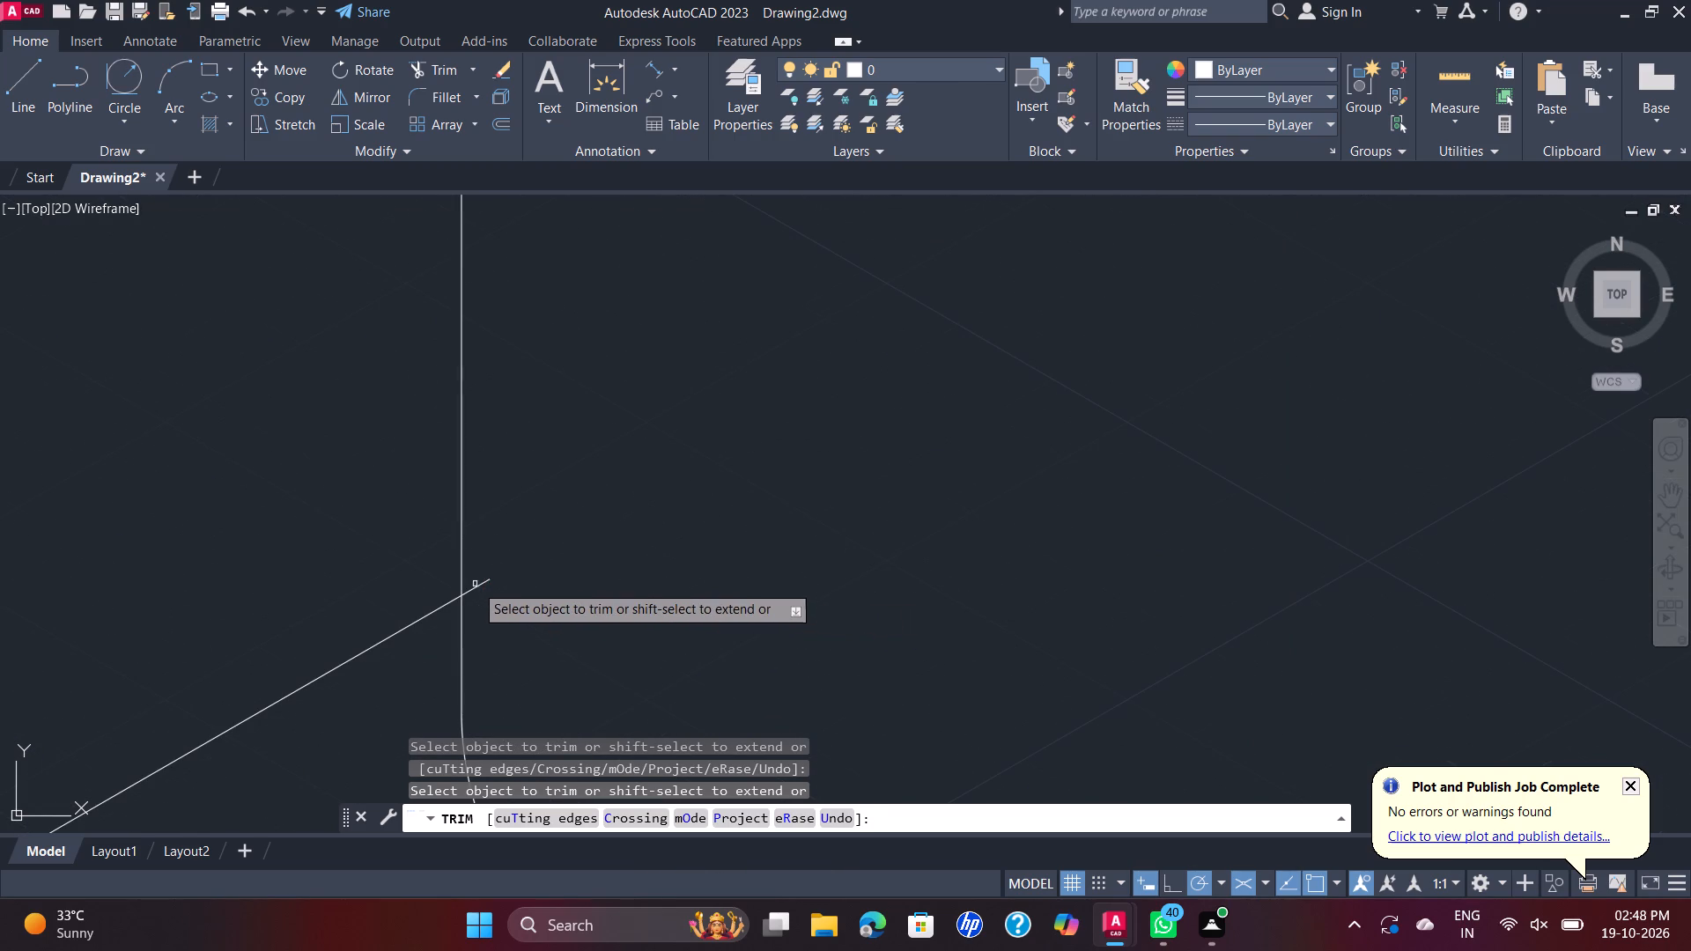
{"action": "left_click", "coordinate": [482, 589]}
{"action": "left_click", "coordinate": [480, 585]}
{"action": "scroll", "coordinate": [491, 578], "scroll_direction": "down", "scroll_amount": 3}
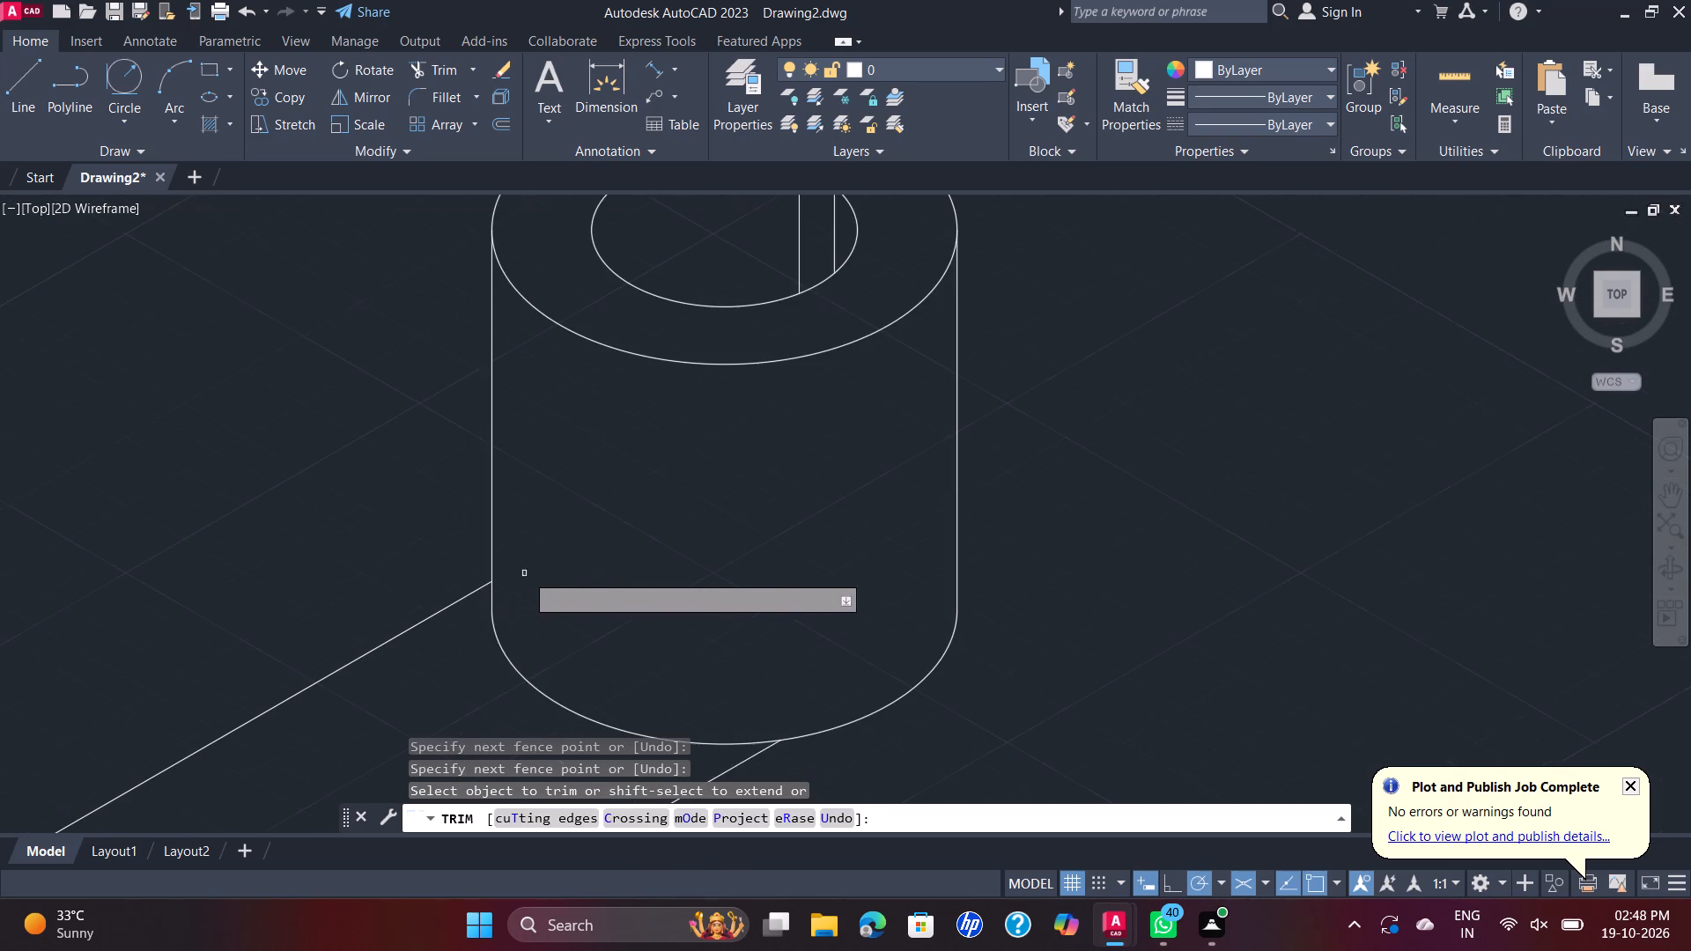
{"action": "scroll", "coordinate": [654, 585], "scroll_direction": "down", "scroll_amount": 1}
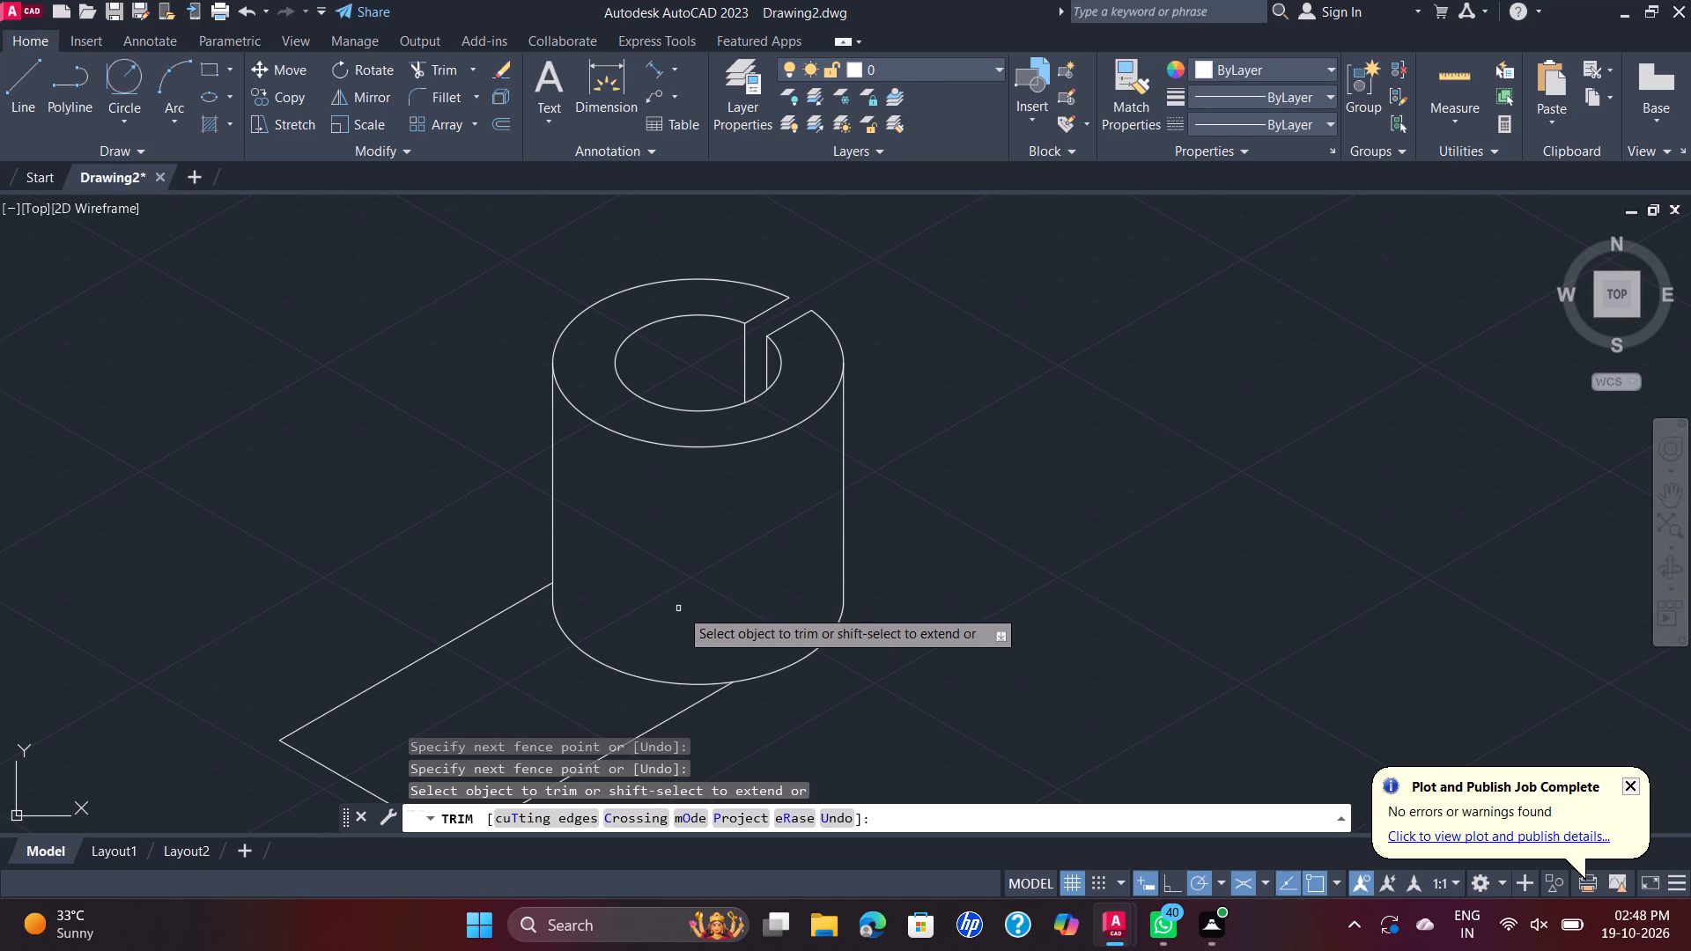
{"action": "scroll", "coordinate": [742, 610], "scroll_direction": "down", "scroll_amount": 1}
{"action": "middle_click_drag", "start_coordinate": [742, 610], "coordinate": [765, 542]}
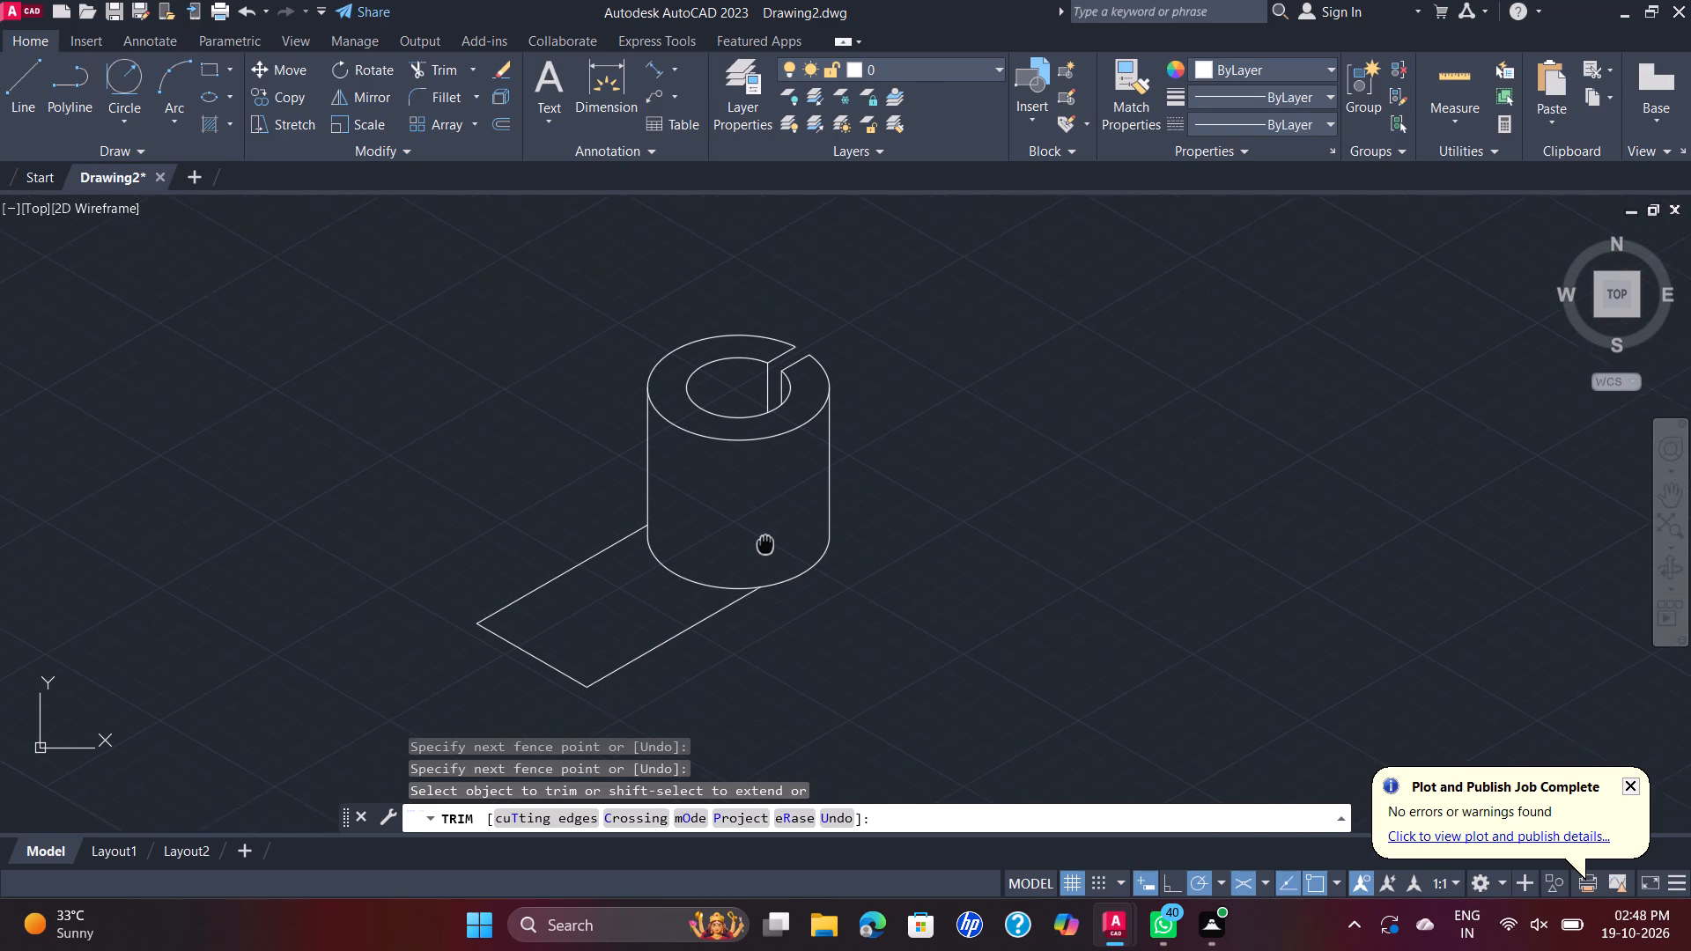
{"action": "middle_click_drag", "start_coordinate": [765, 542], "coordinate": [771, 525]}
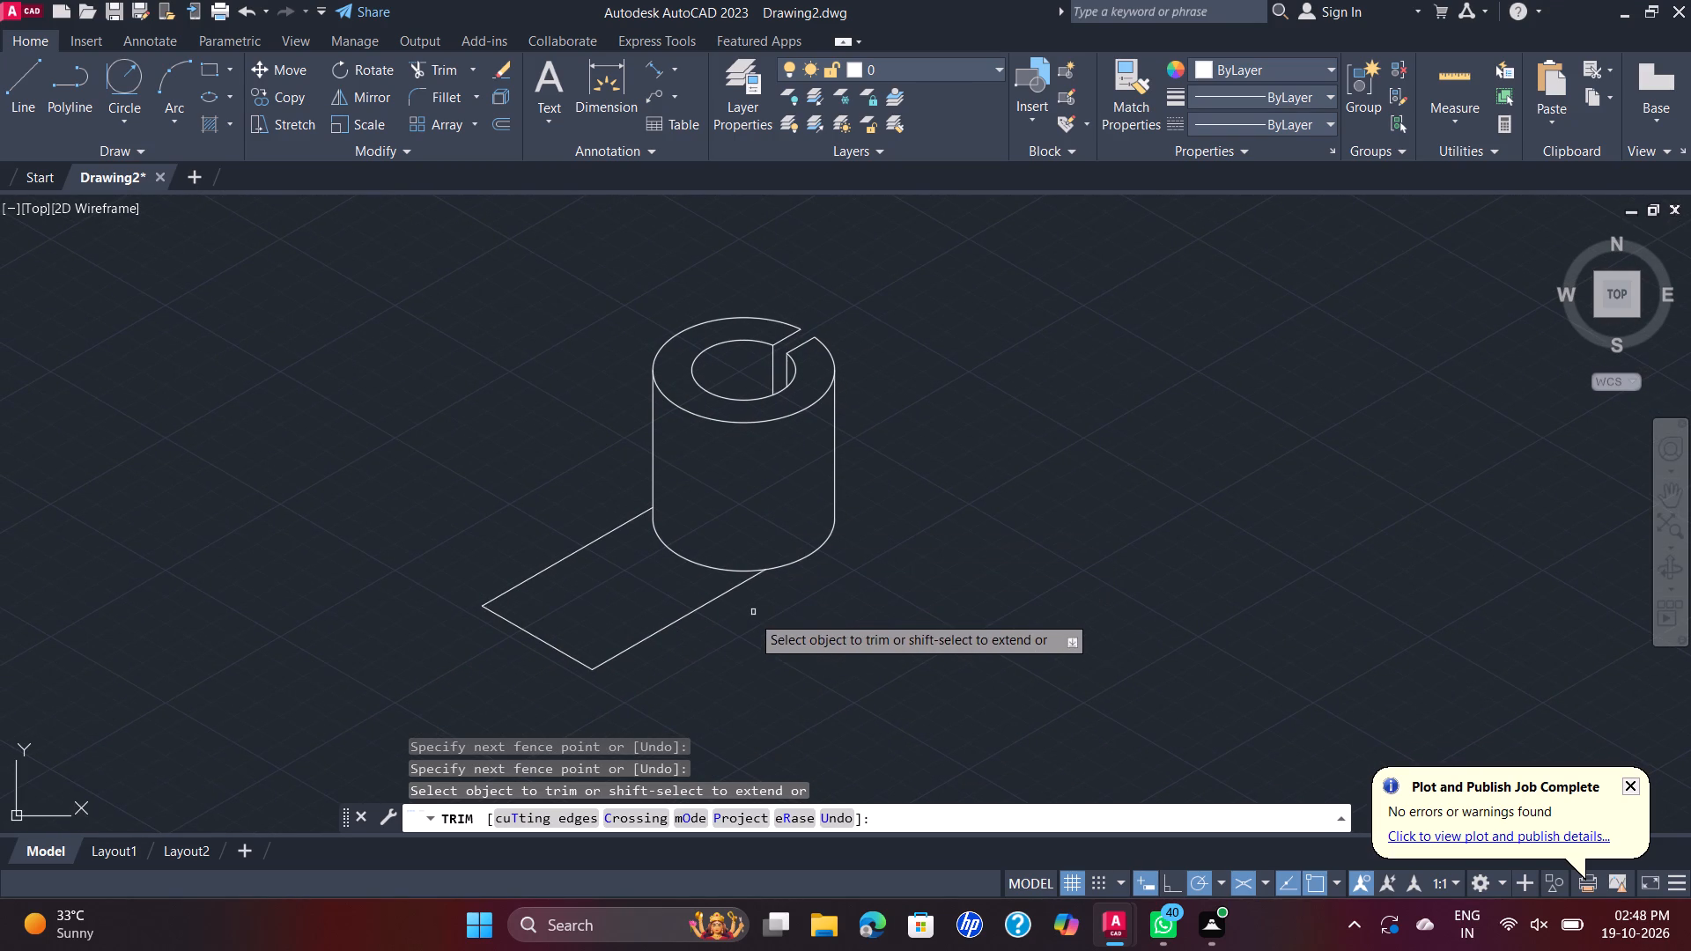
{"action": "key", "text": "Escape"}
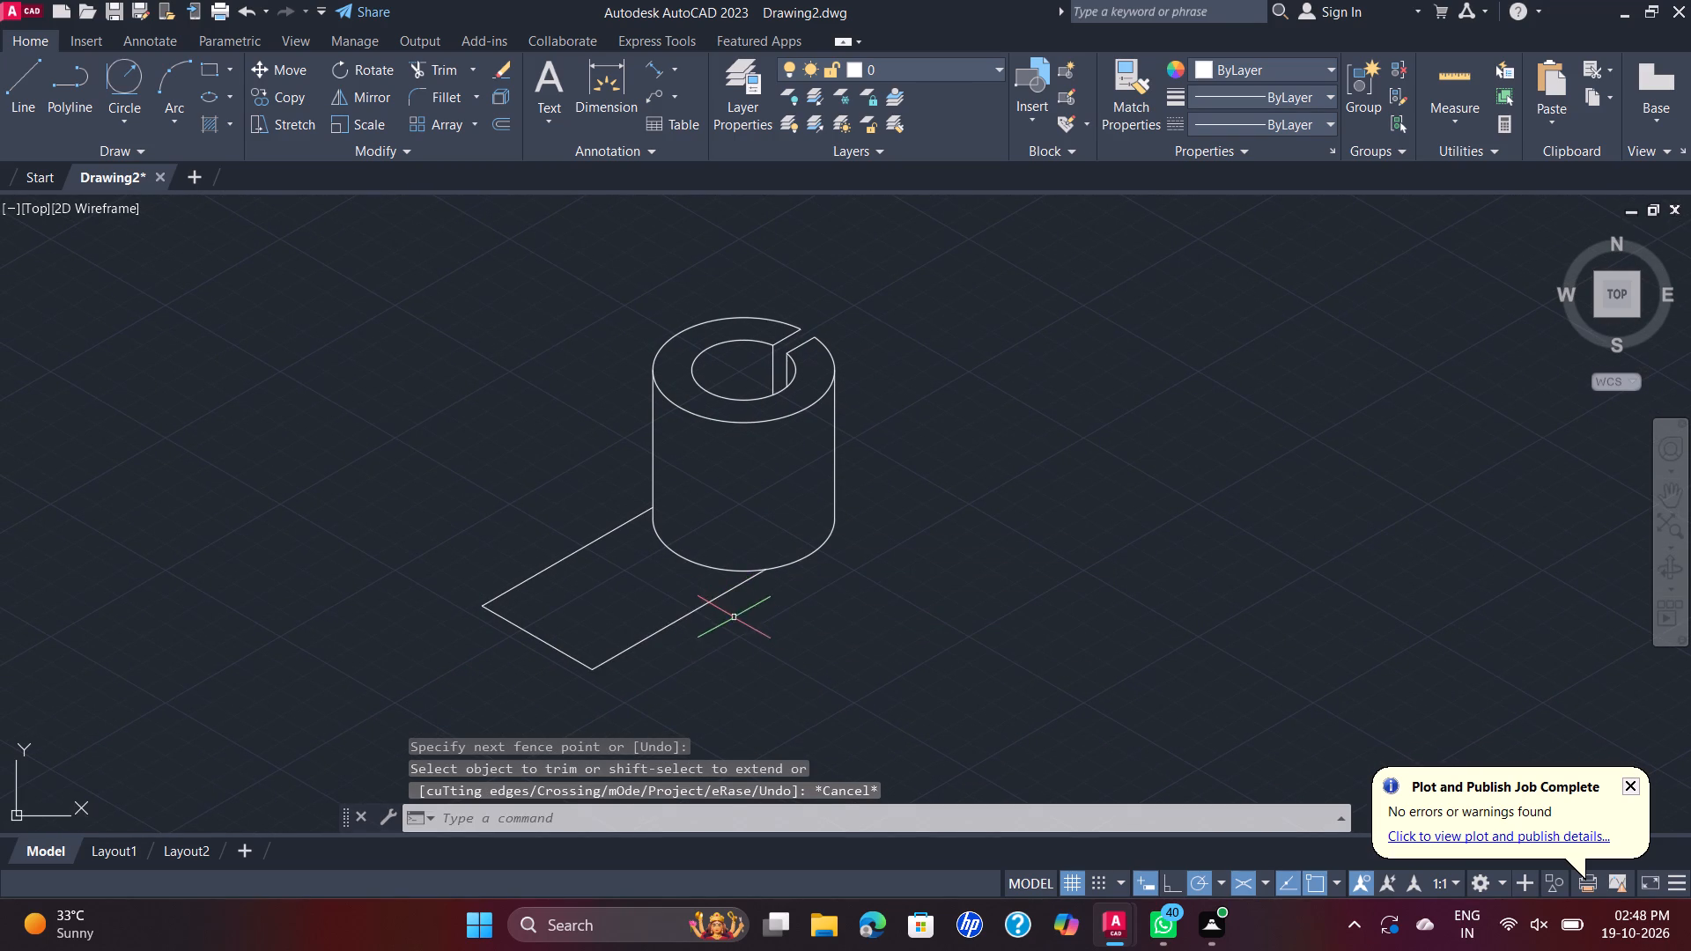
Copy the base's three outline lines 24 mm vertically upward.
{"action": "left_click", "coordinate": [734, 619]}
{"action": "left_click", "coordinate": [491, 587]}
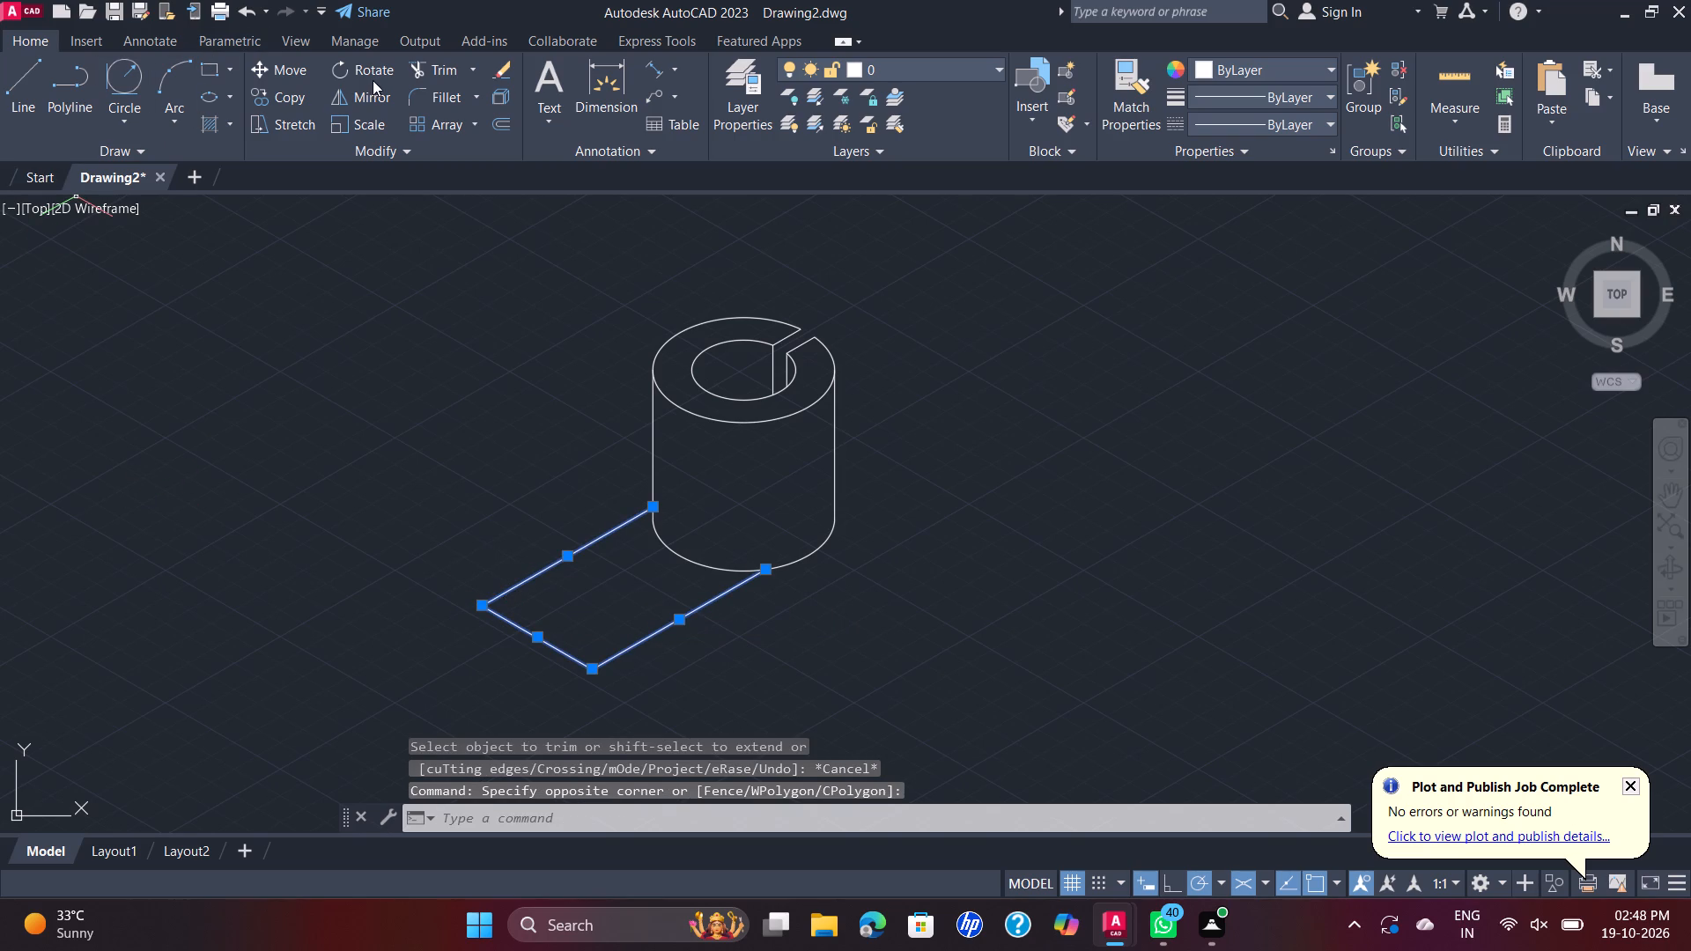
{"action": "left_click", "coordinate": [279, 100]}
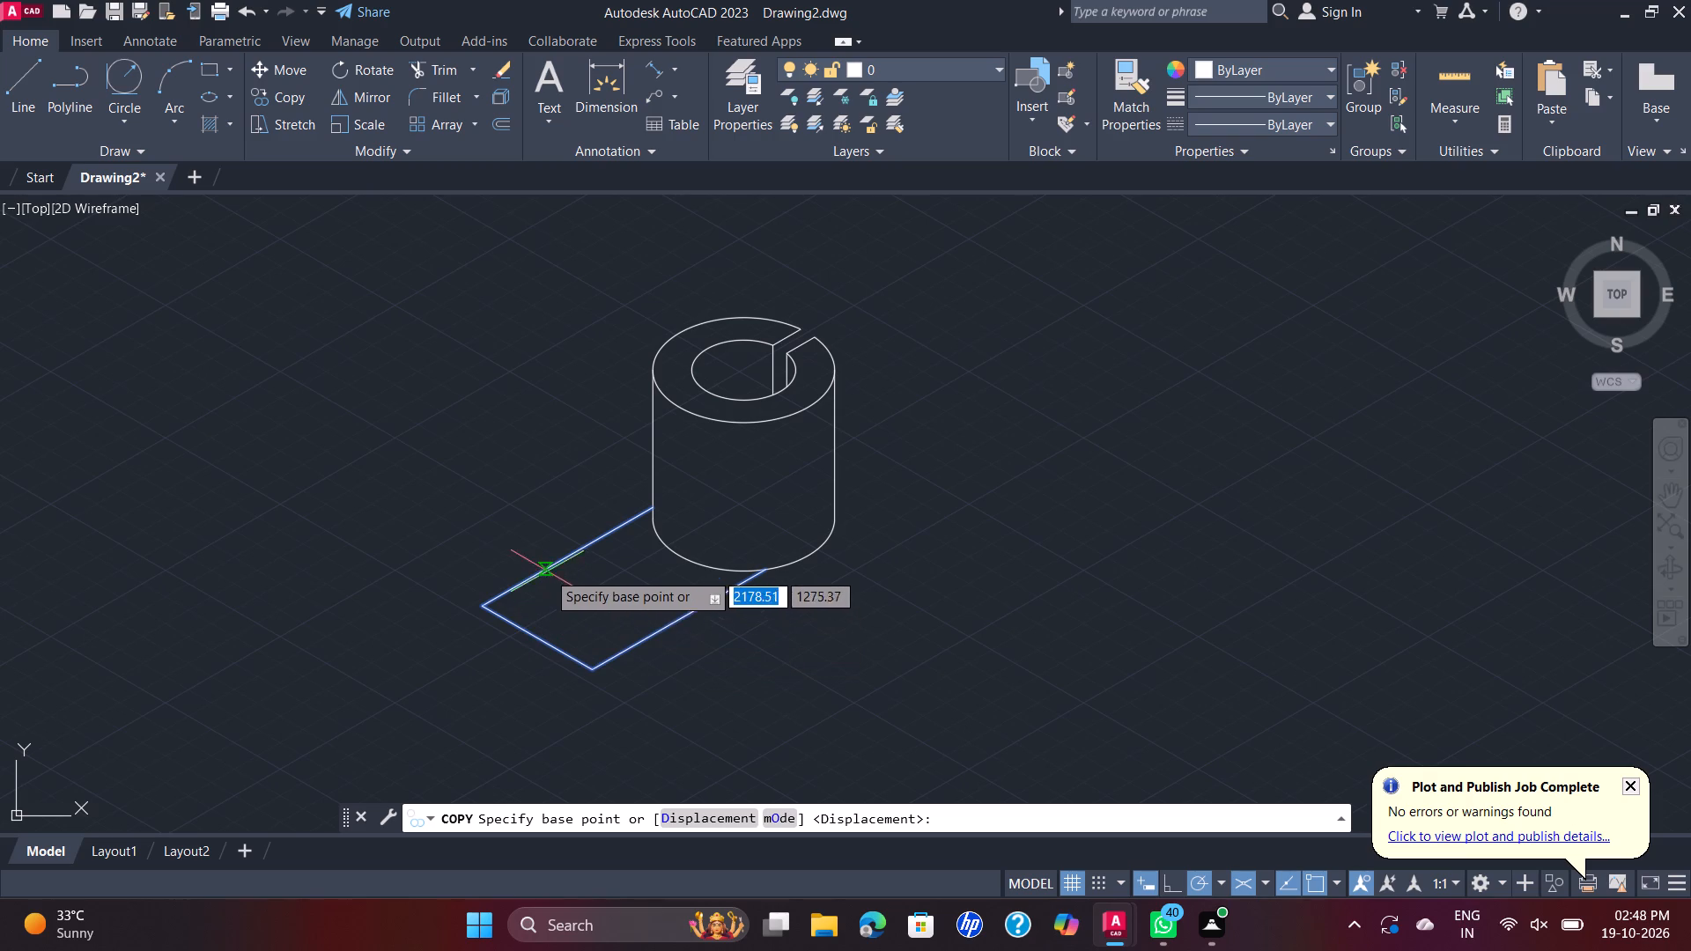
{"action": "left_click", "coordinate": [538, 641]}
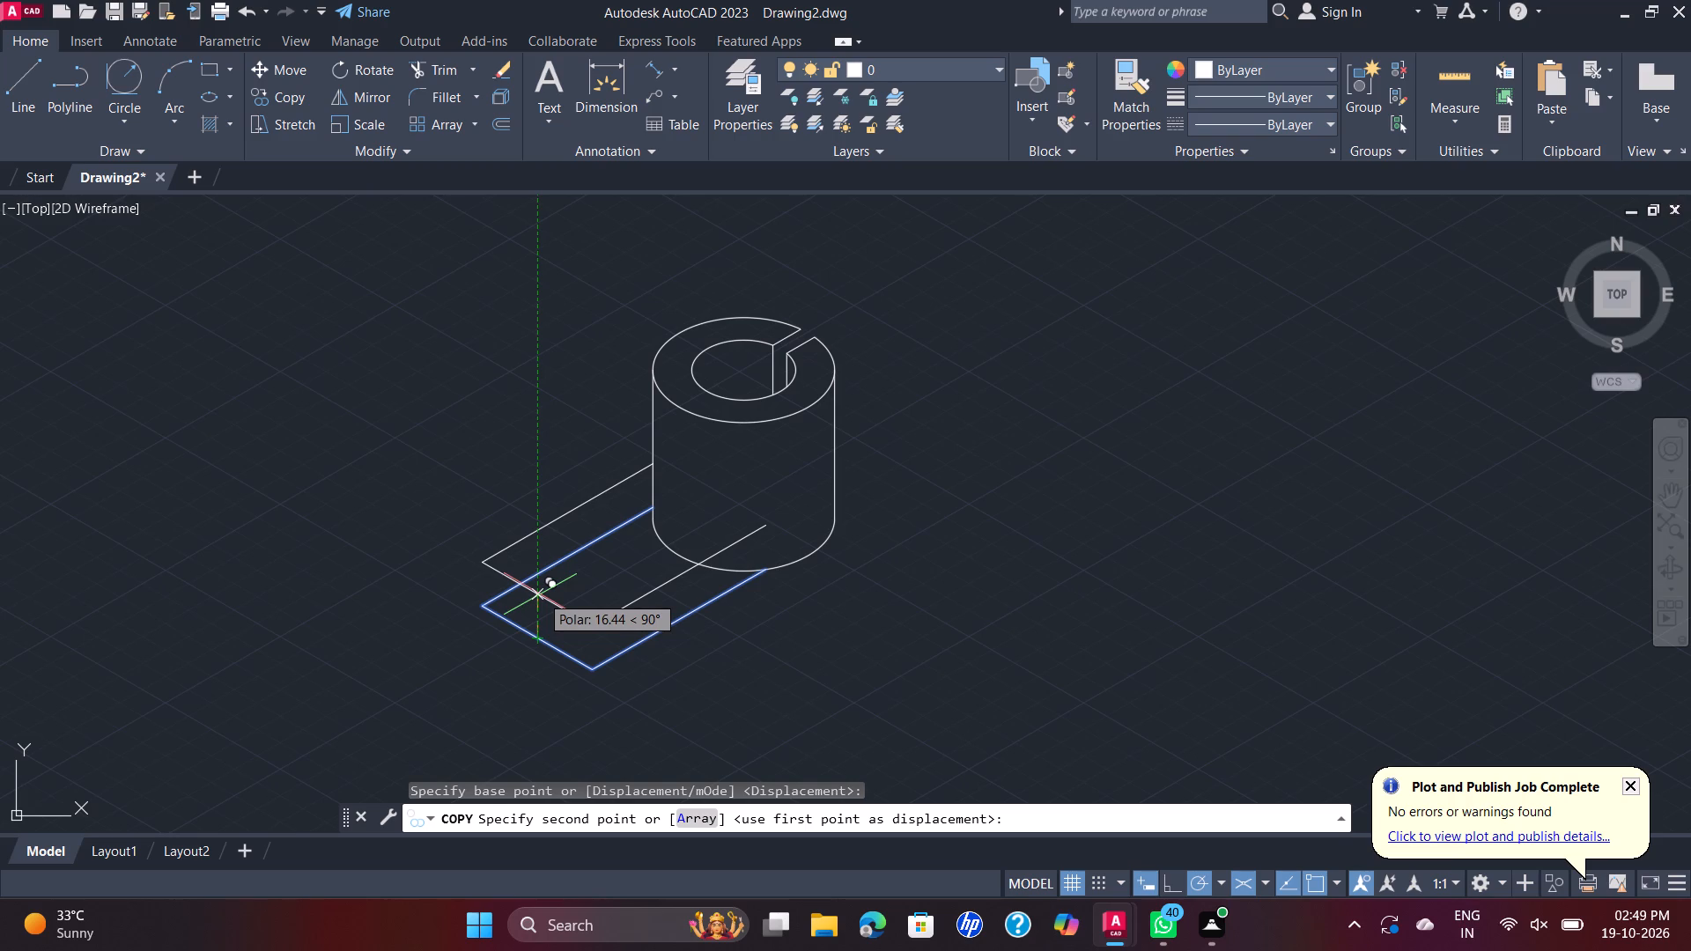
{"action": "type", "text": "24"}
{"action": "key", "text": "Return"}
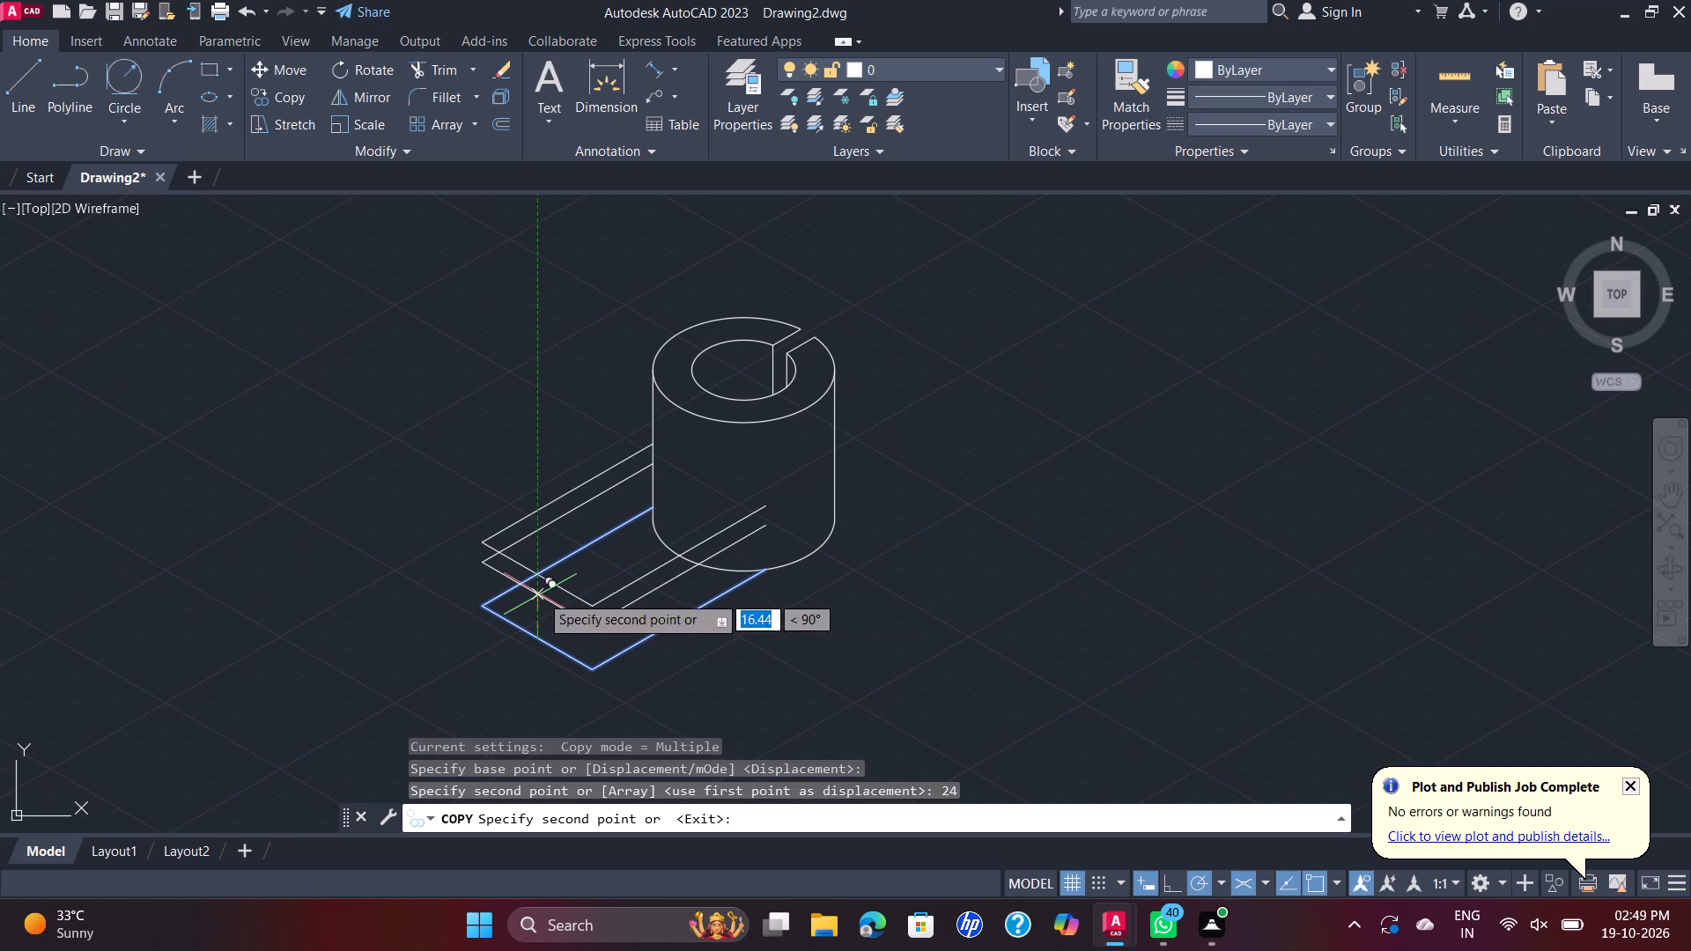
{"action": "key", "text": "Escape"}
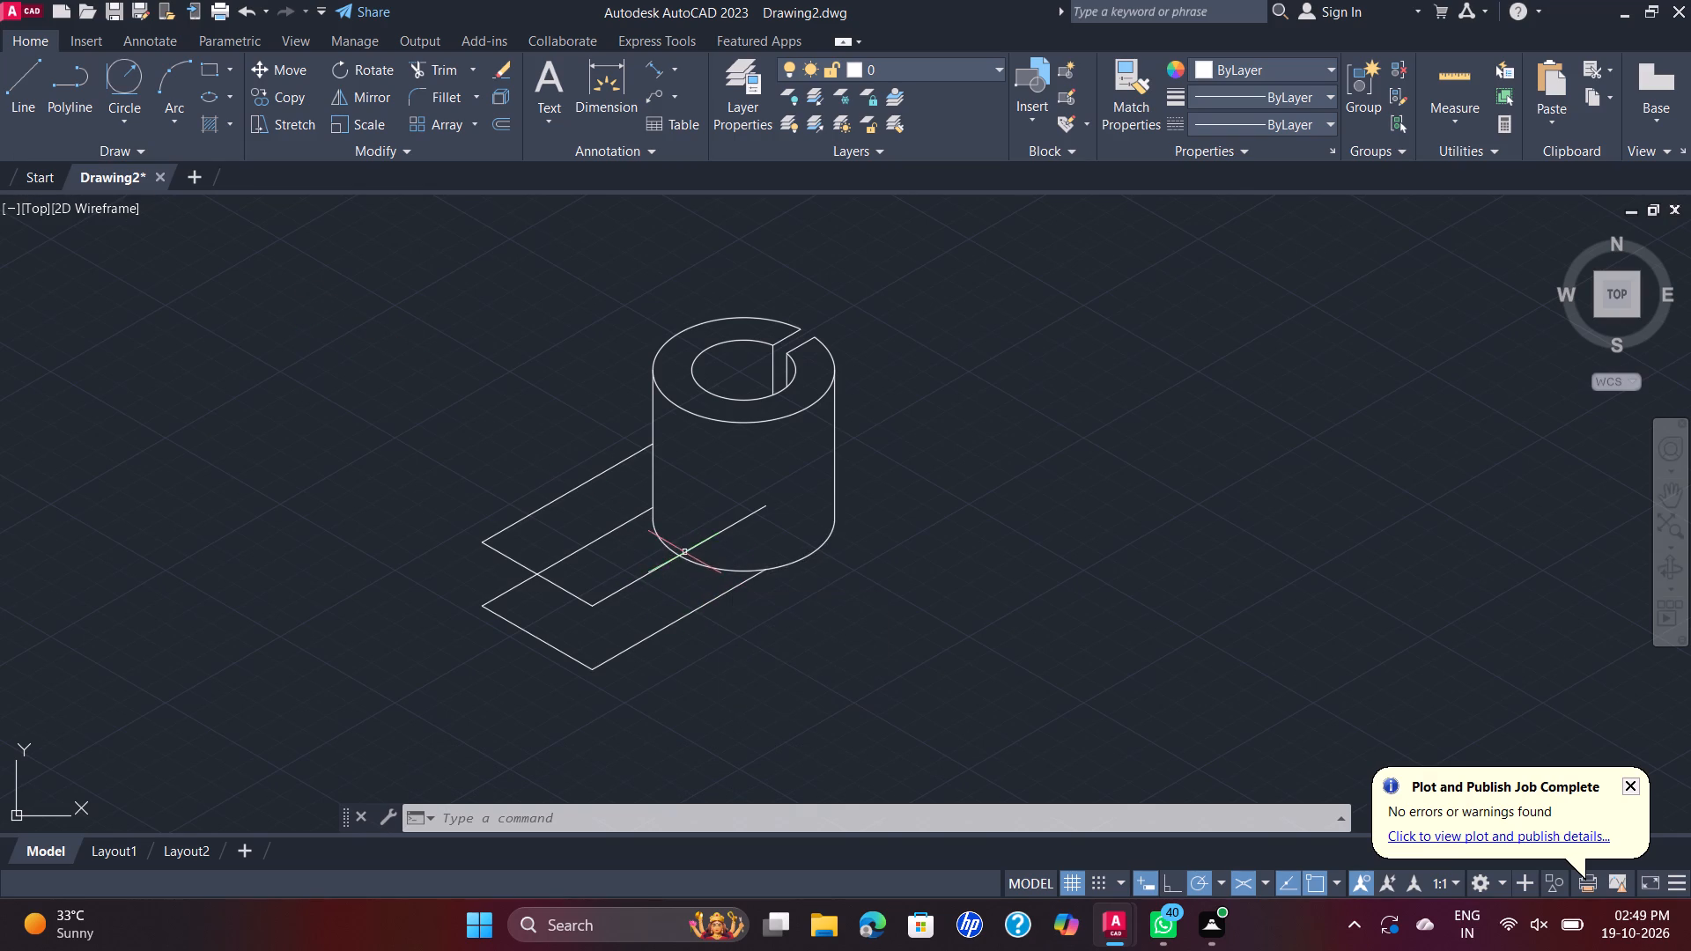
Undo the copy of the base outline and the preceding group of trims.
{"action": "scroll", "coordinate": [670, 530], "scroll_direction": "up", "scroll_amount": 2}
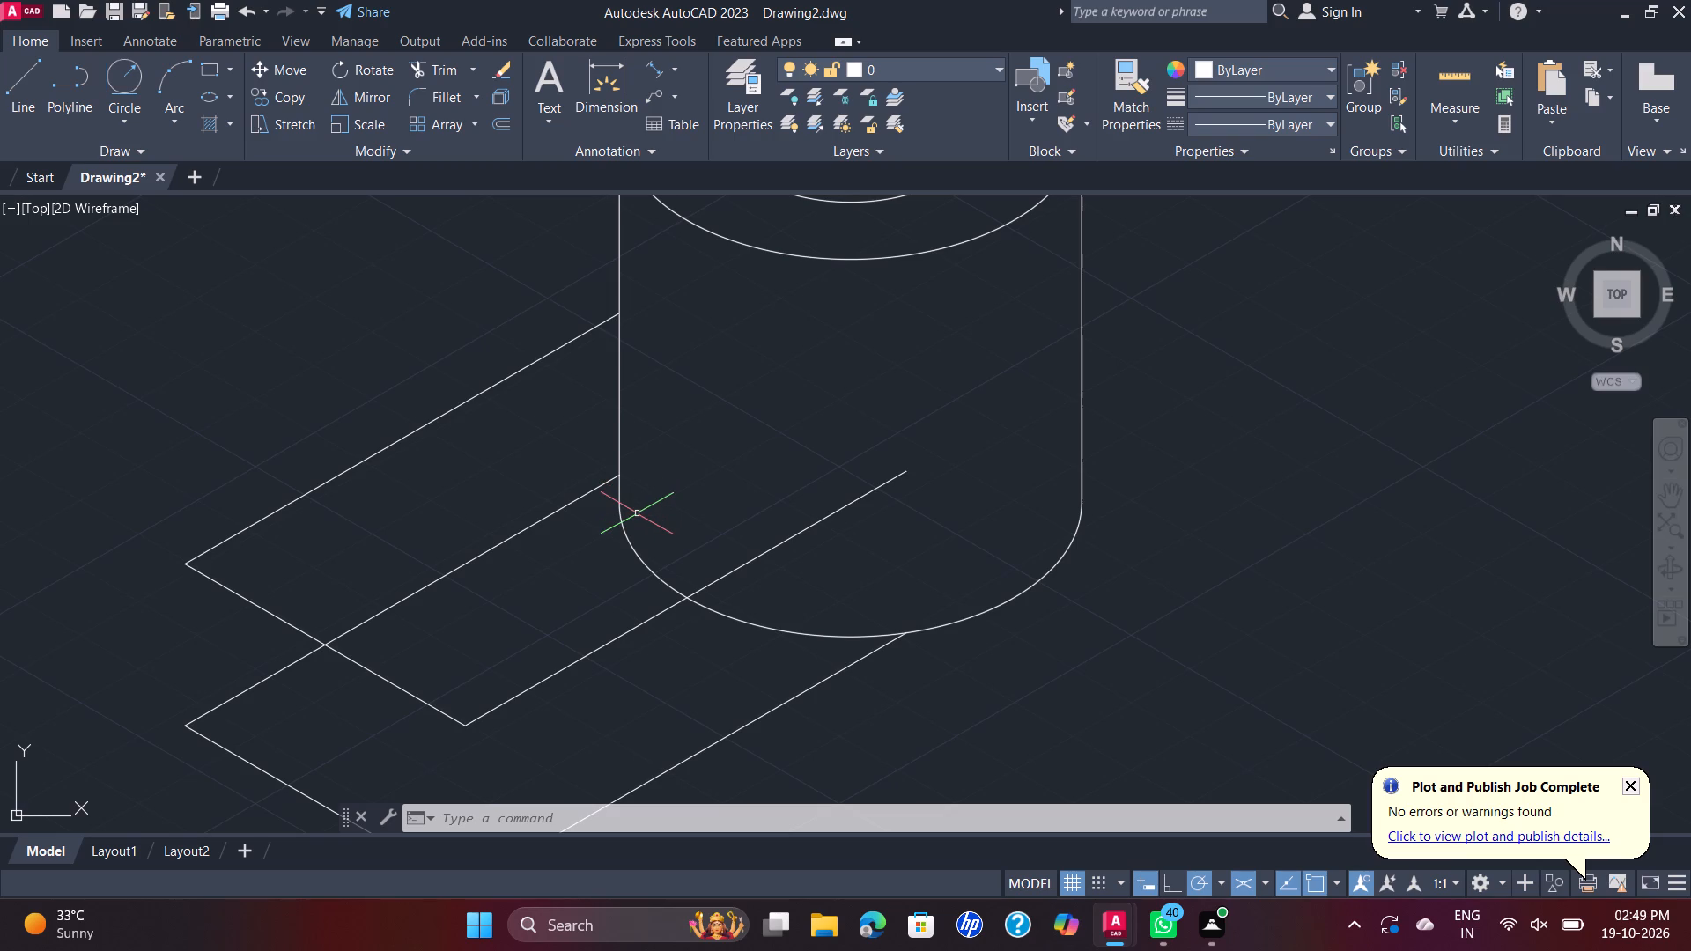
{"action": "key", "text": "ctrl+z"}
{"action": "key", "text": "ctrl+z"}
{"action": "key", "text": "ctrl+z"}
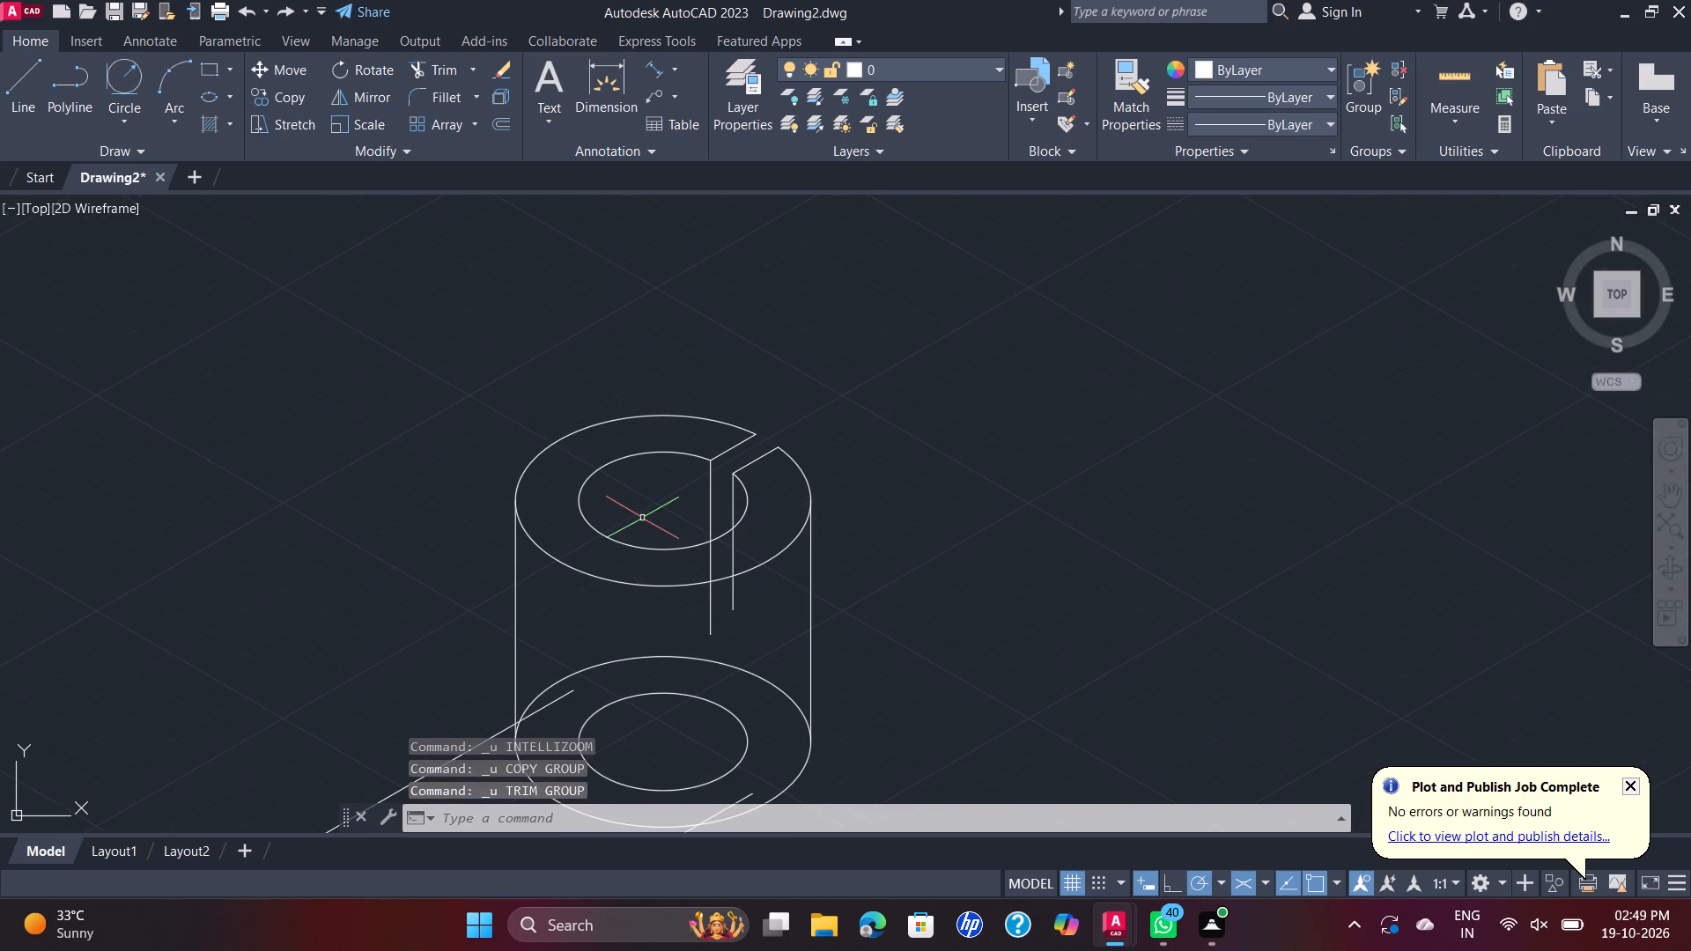
Trim the ends of the base's two long lines where they run inside the lower 56 mm isocircle.
{"action": "scroll", "coordinate": [657, 538], "scroll_direction": "down", "scroll_amount": 1}
{"action": "middle_click_drag", "start_coordinate": [675, 553], "coordinate": [735, 417]}
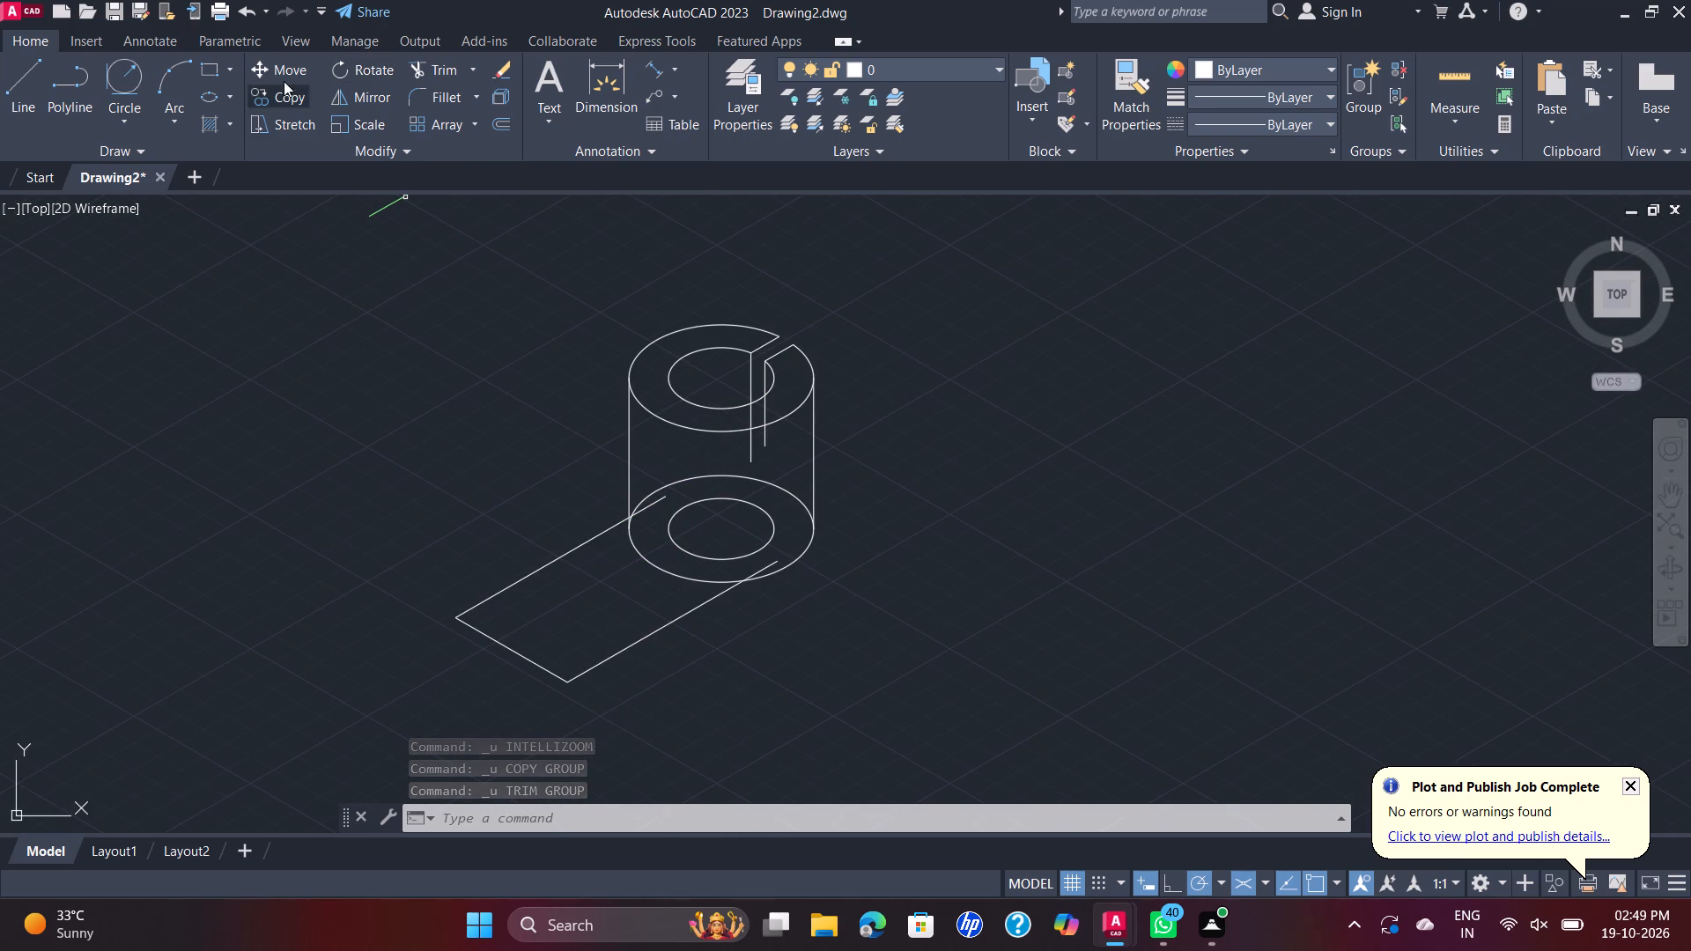
{"action": "left_click", "coordinate": [407, 70]}
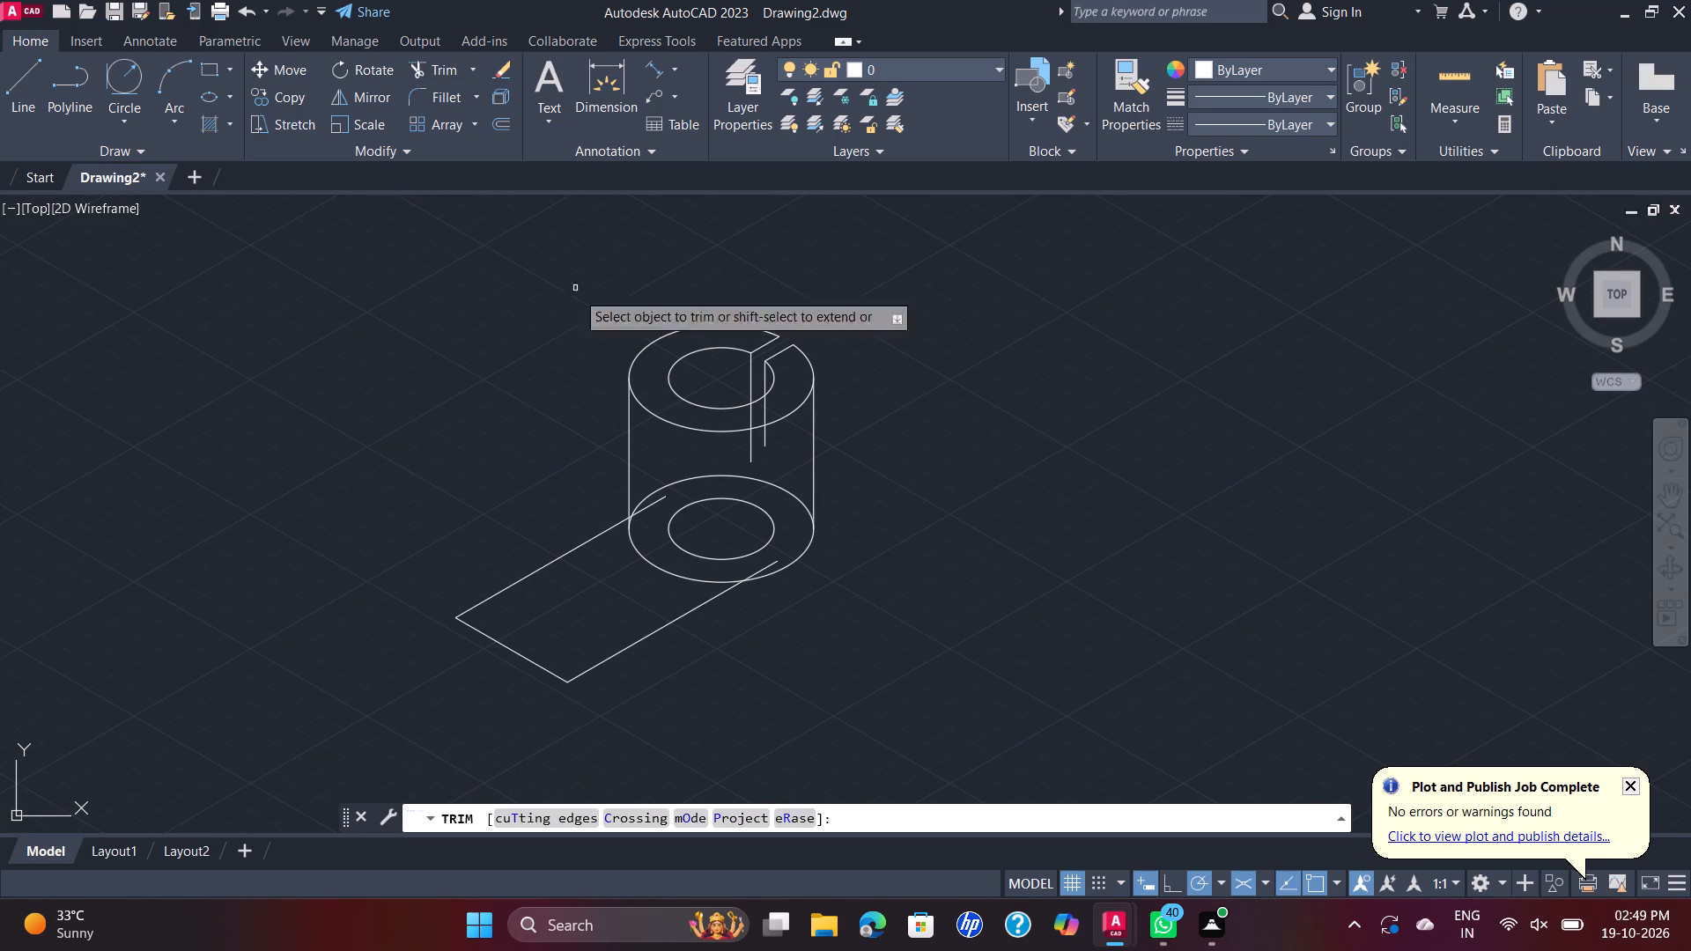
{"action": "scroll", "coordinate": [680, 507], "scroll_direction": "up", "scroll_amount": 3}
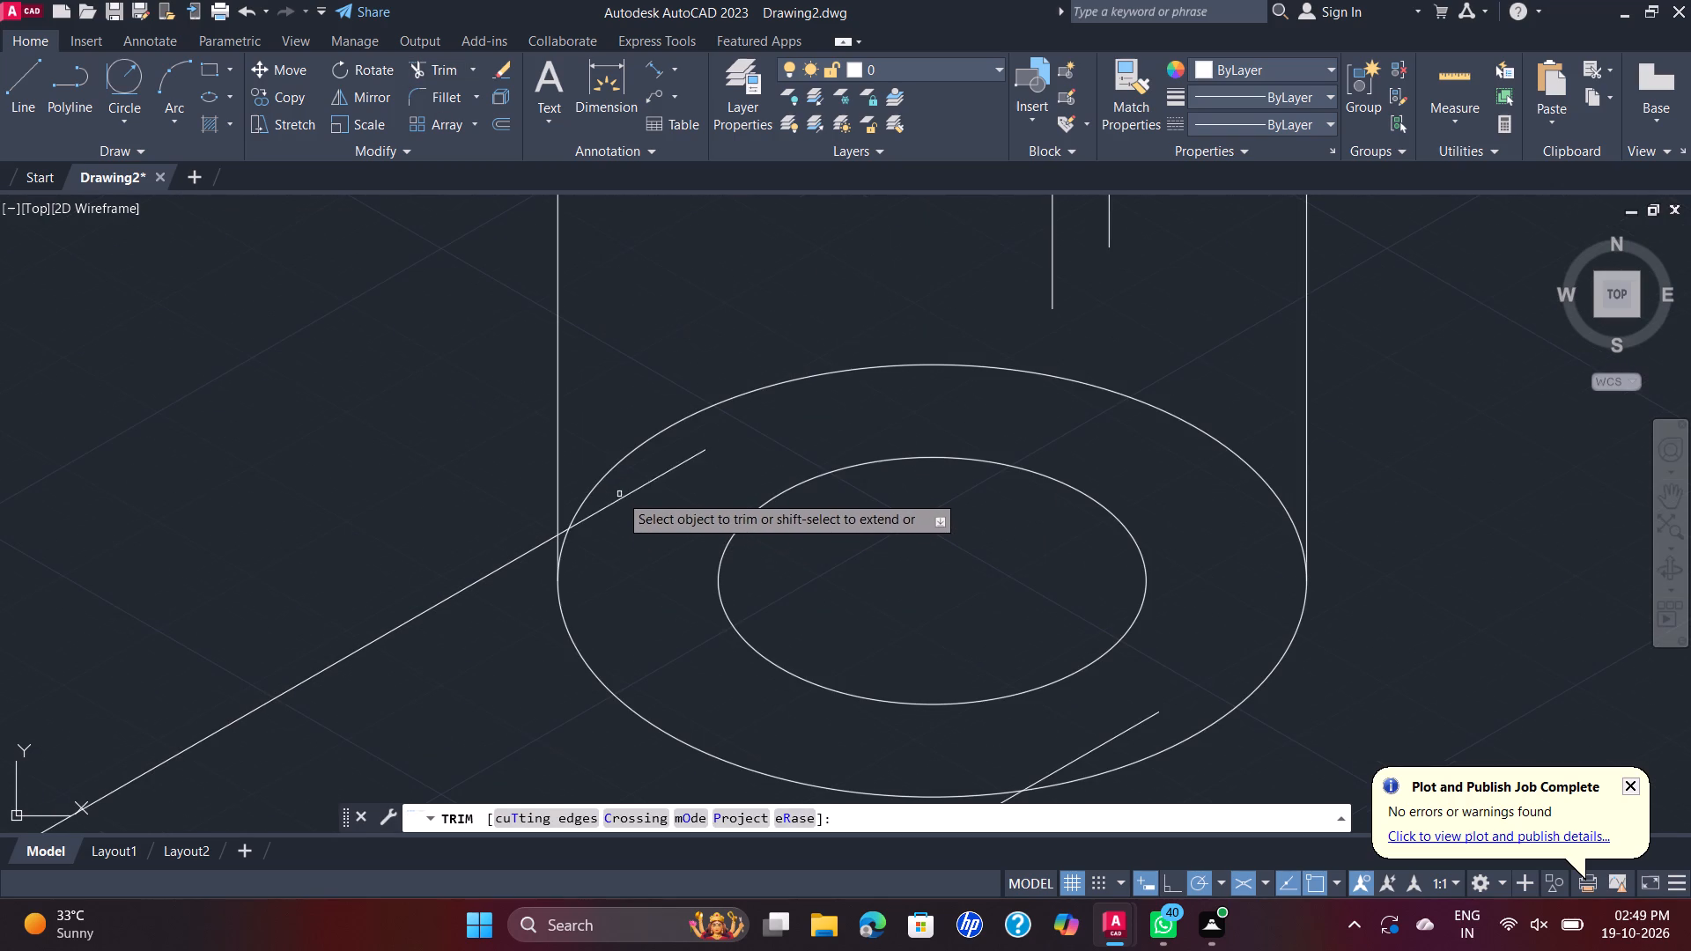
{"action": "left_click", "coordinate": [622, 495]}
{"action": "scroll", "coordinate": [565, 536], "scroll_direction": "up", "scroll_amount": 2}
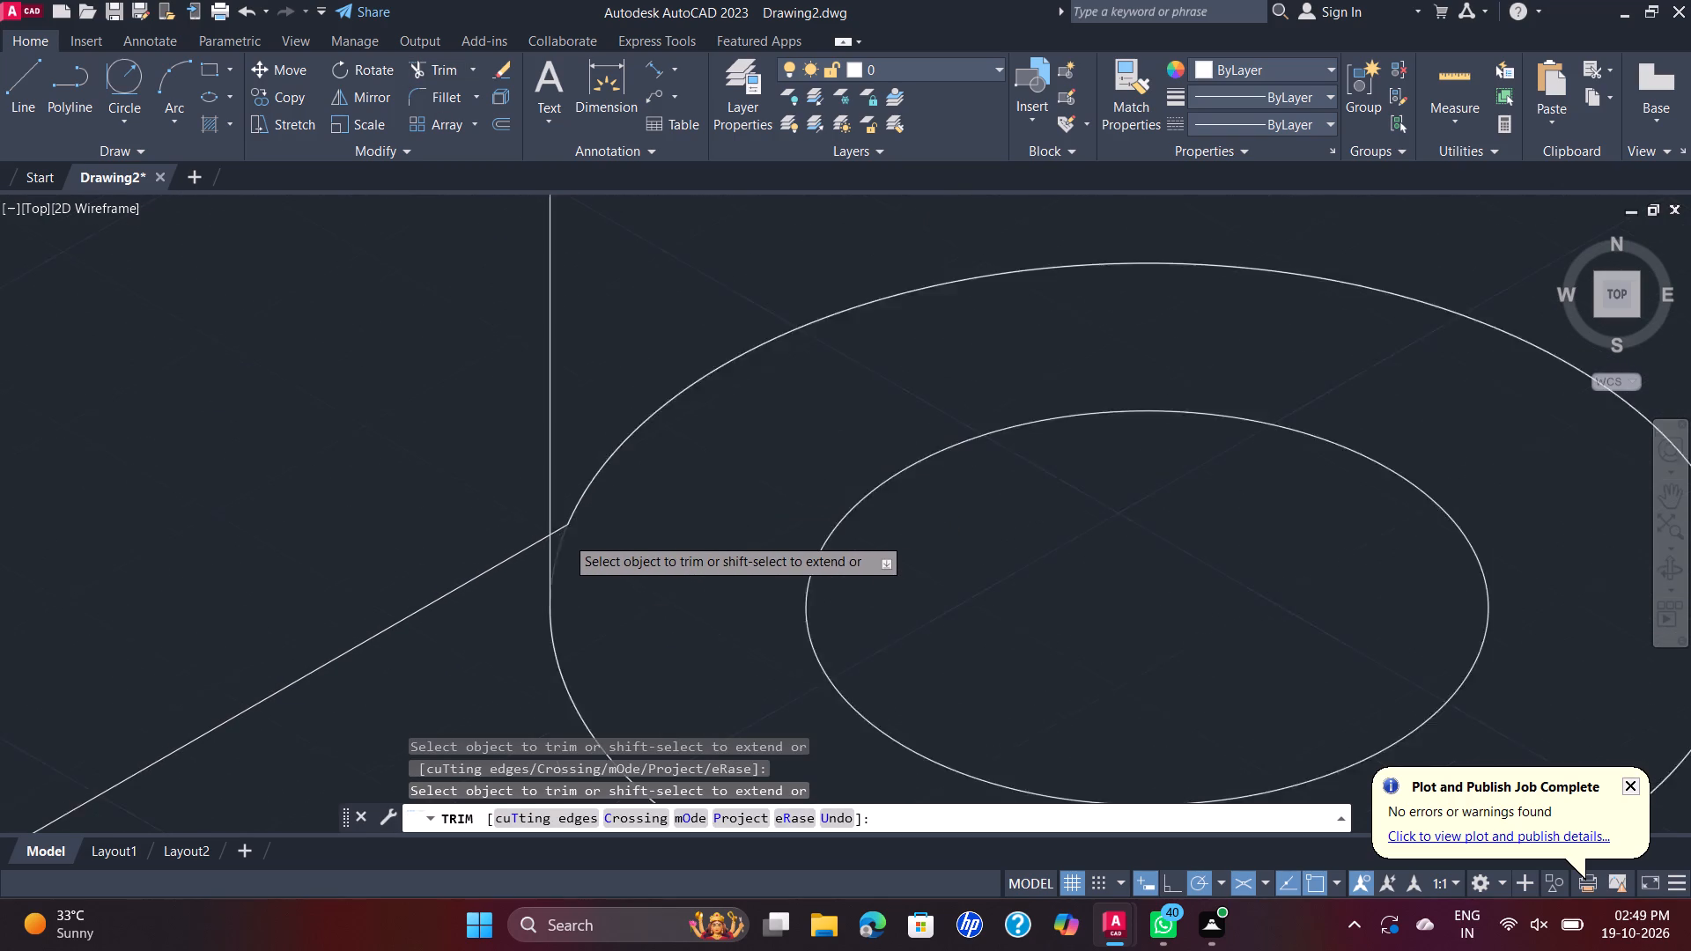
{"action": "scroll", "coordinate": [565, 536], "scroll_direction": "up", "scroll_amount": 1}
{"action": "scroll", "coordinate": [558, 521], "scroll_direction": "down", "scroll_amount": 5}
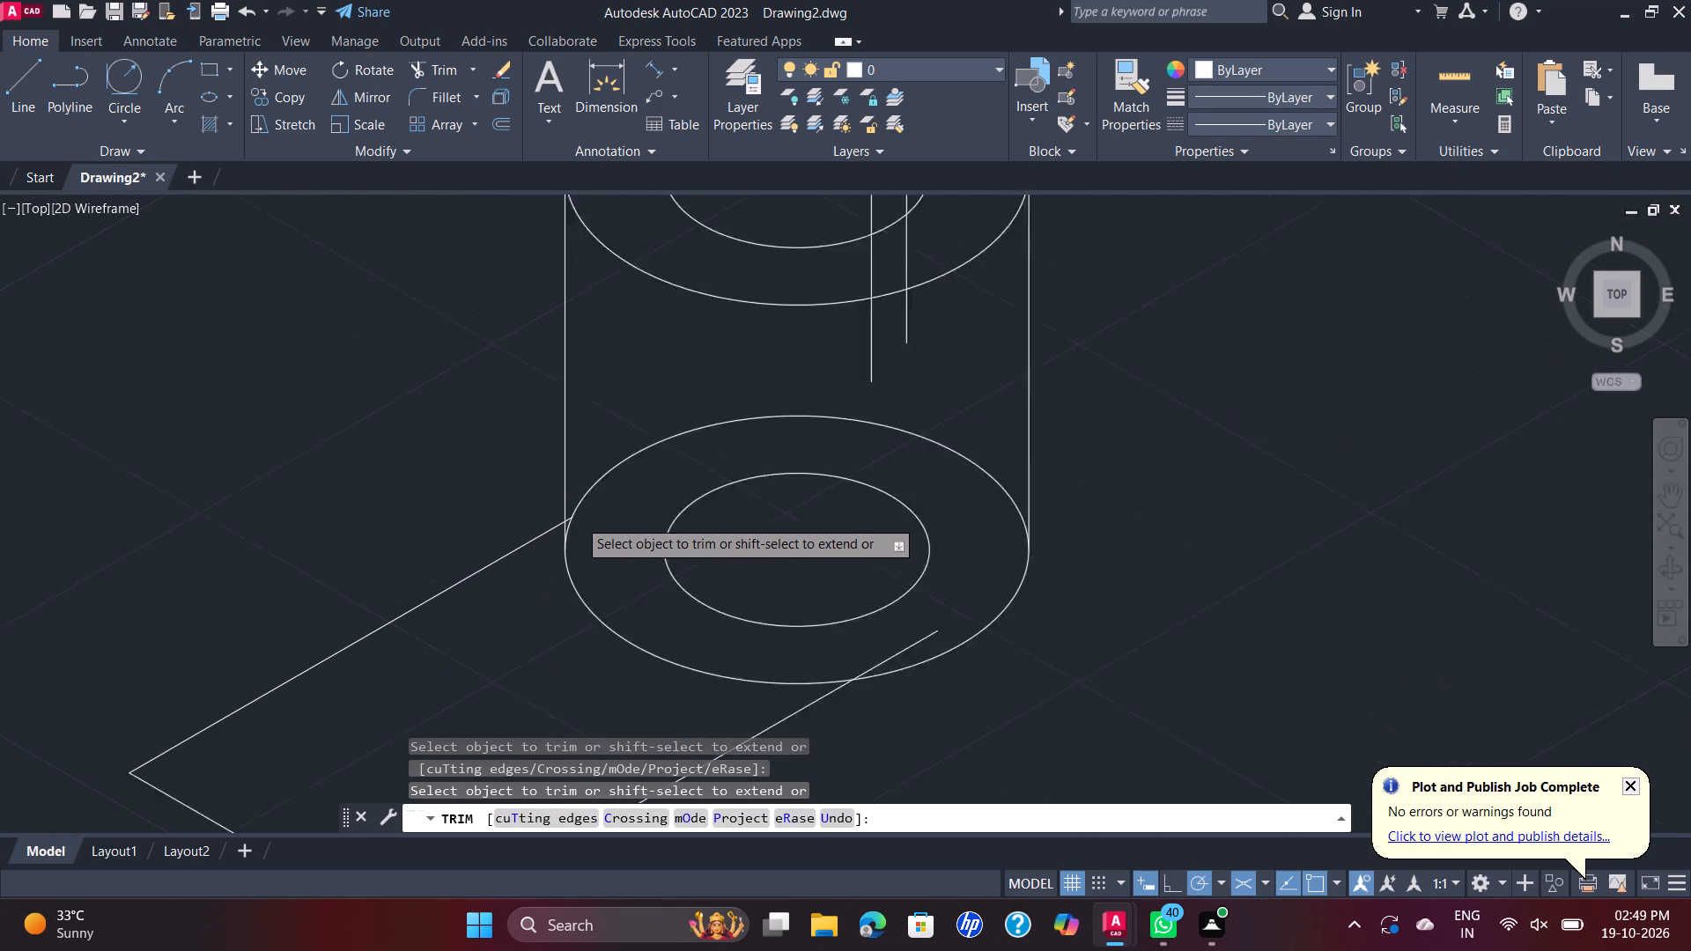
{"action": "left_click", "coordinate": [787, 595]}
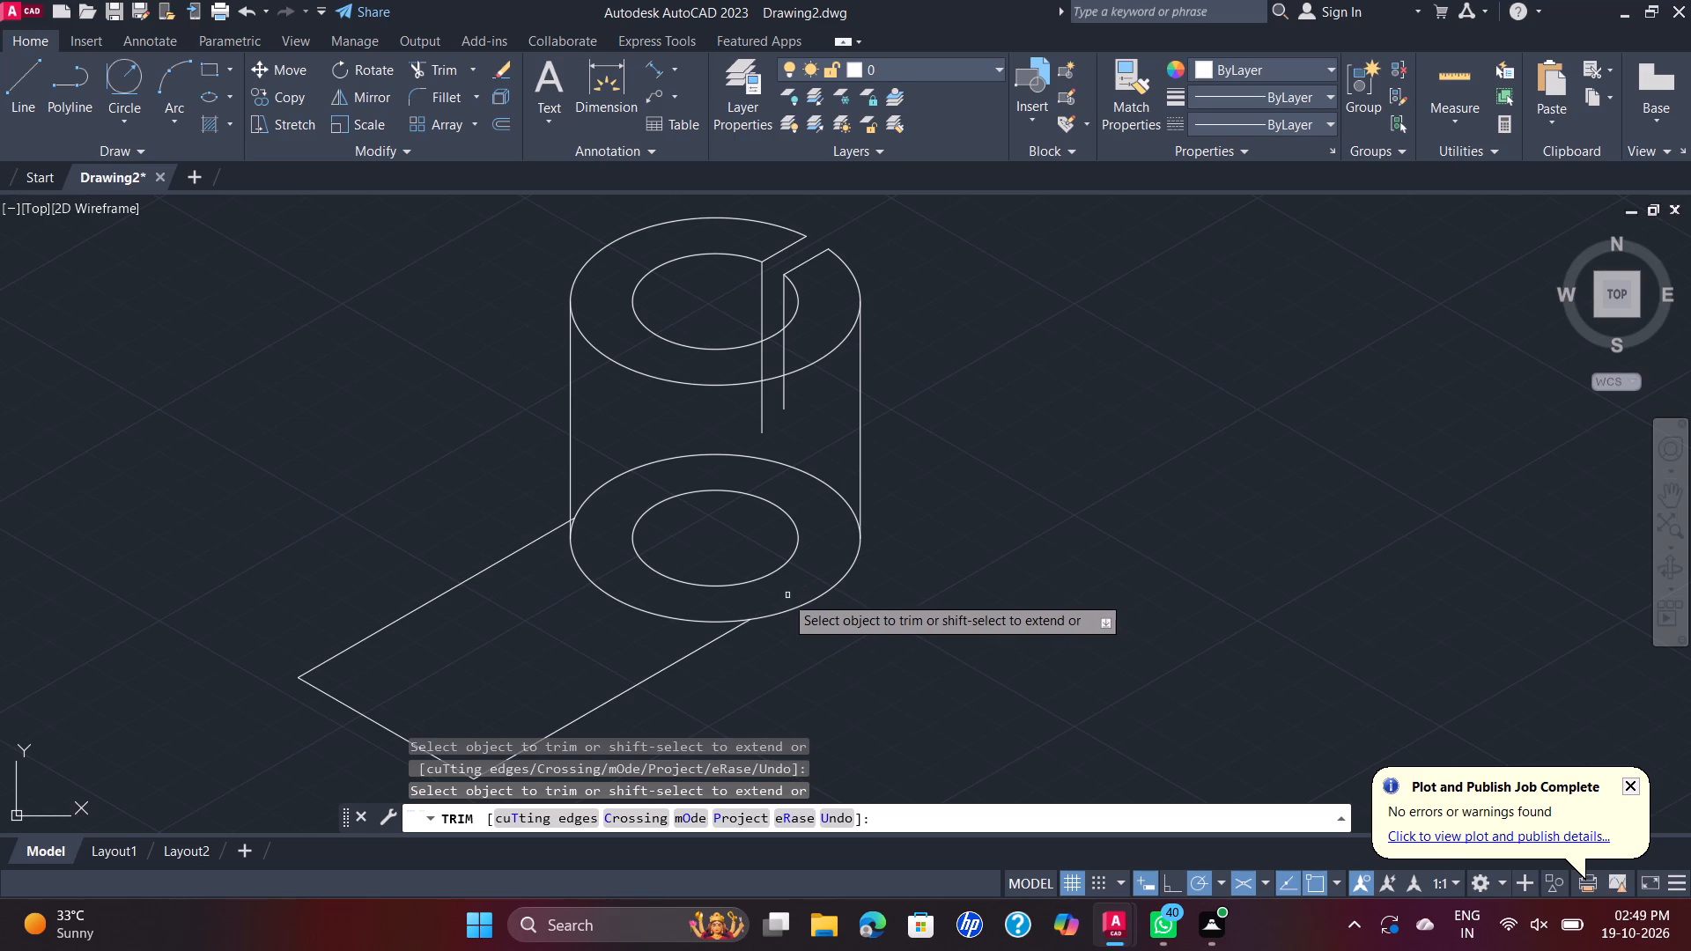
Trim away the lower 56 mm isocircle's back arc and the whole lower 32 mm isocircle.
{"action": "left_click", "coordinate": [796, 468]}
{"action": "left_click", "coordinate": [776, 508]}
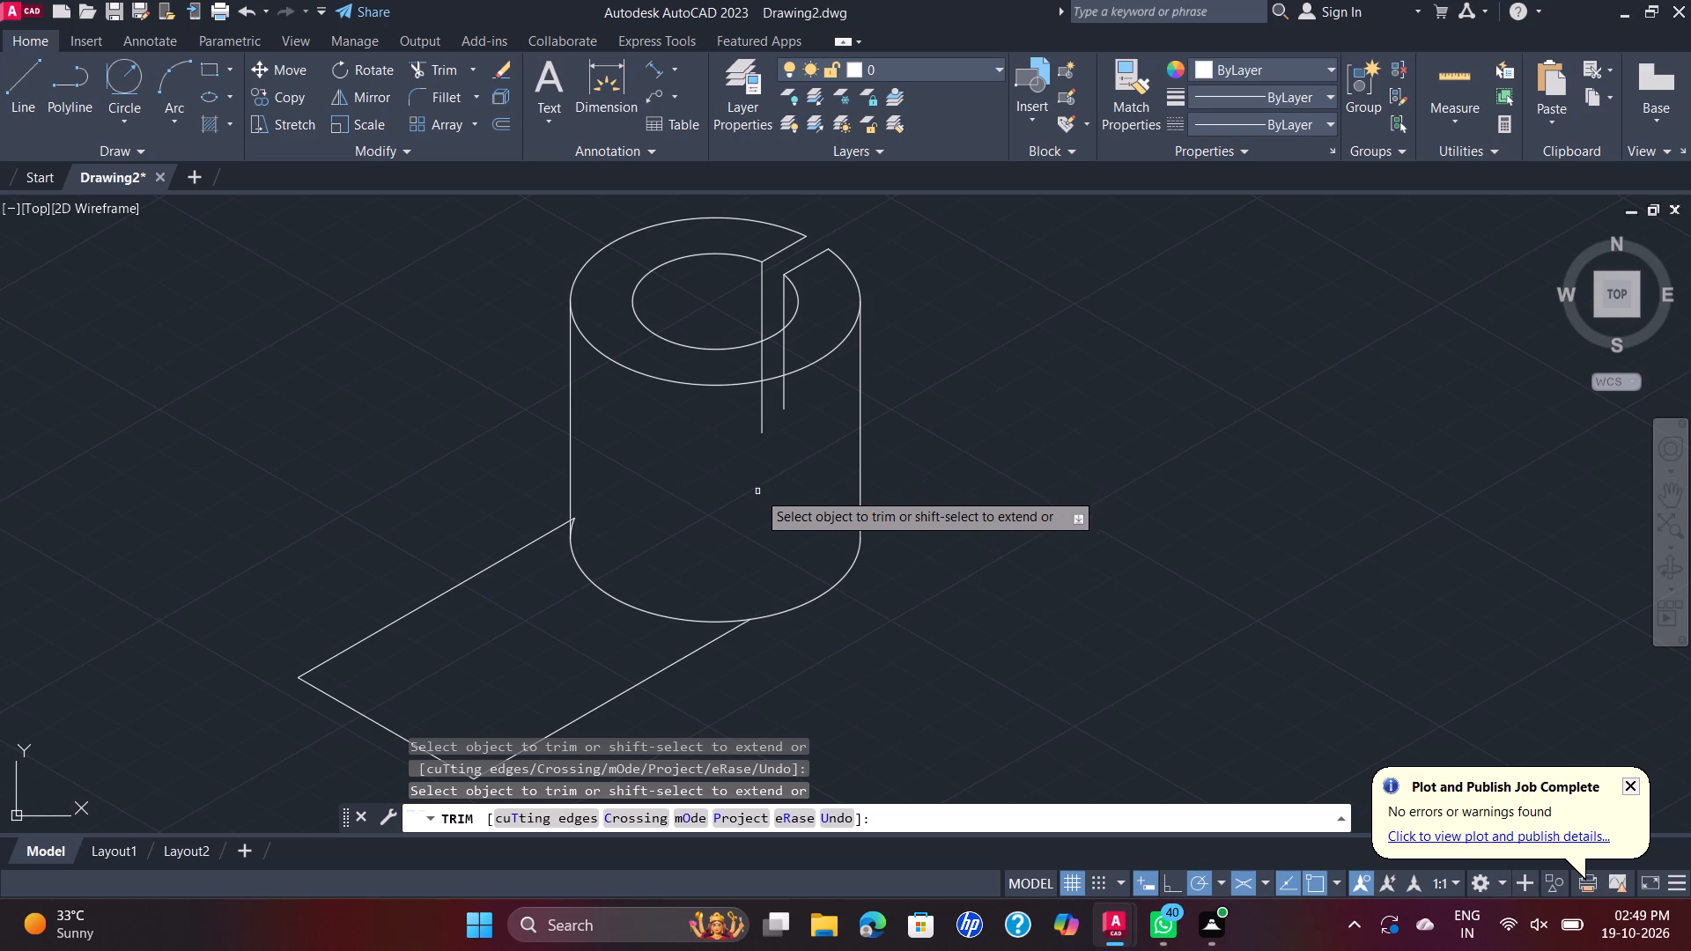
{"action": "key", "text": "Escape"}
Copy the base's three outline lines together with the cylinder's lower front arc 24 mm vertically upward.
{"action": "left_click", "coordinate": [736, 514]}
{"action": "left_click", "coordinate": [645, 682]}
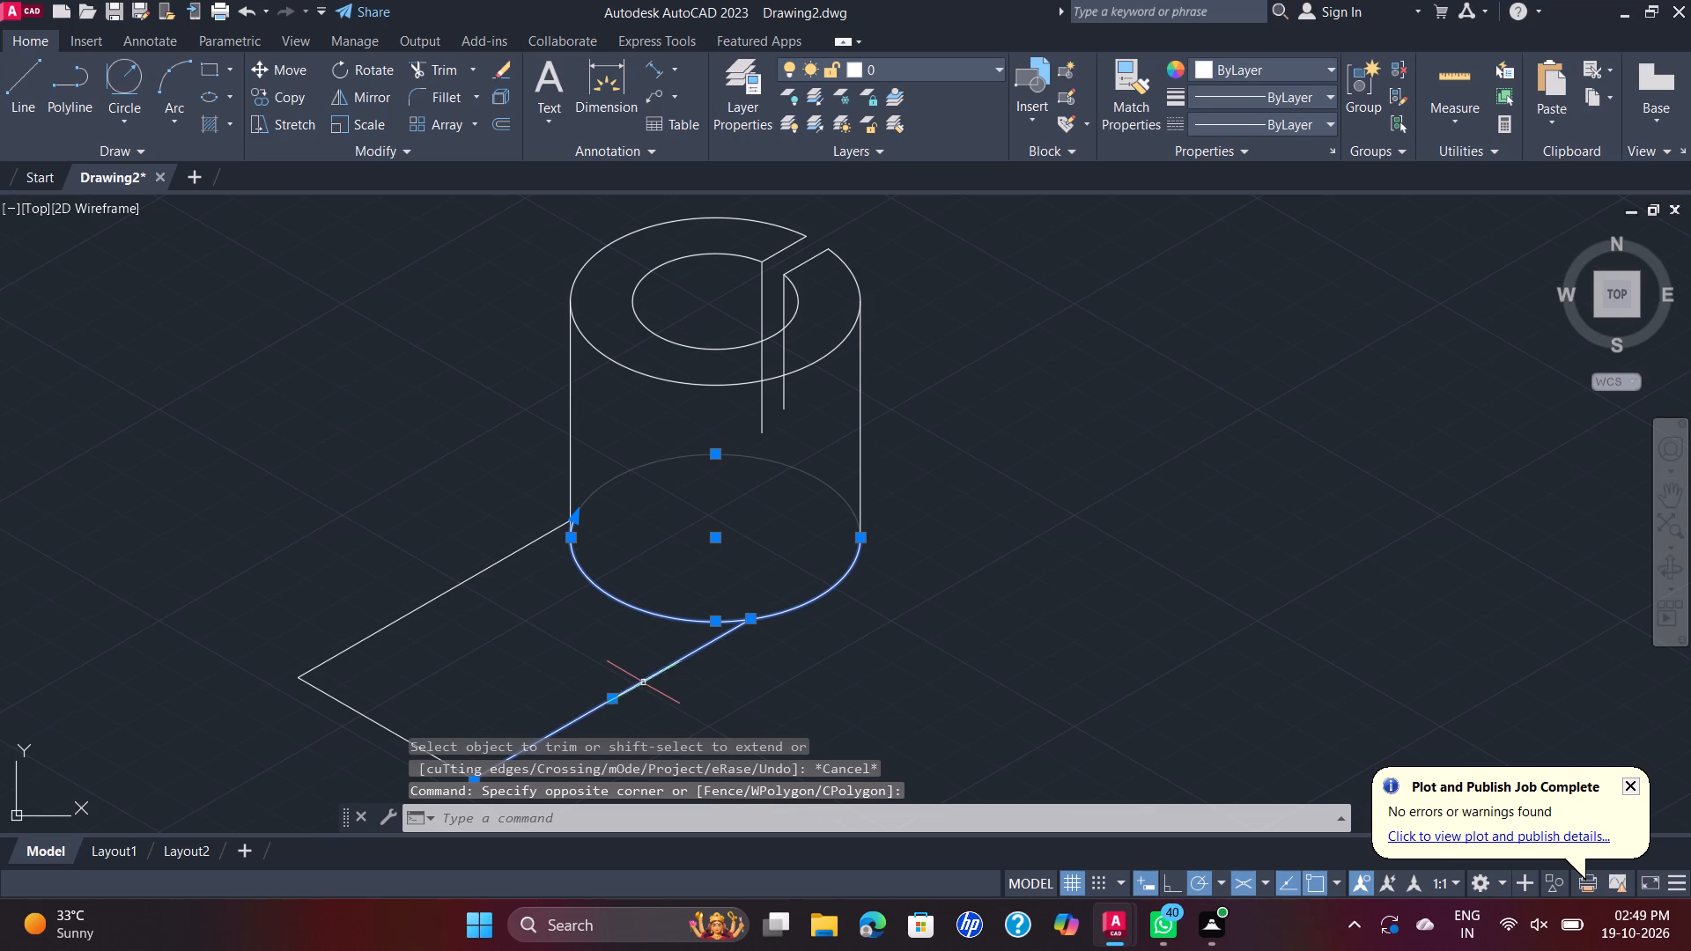
{"action": "left_click", "coordinate": [538, 636]}
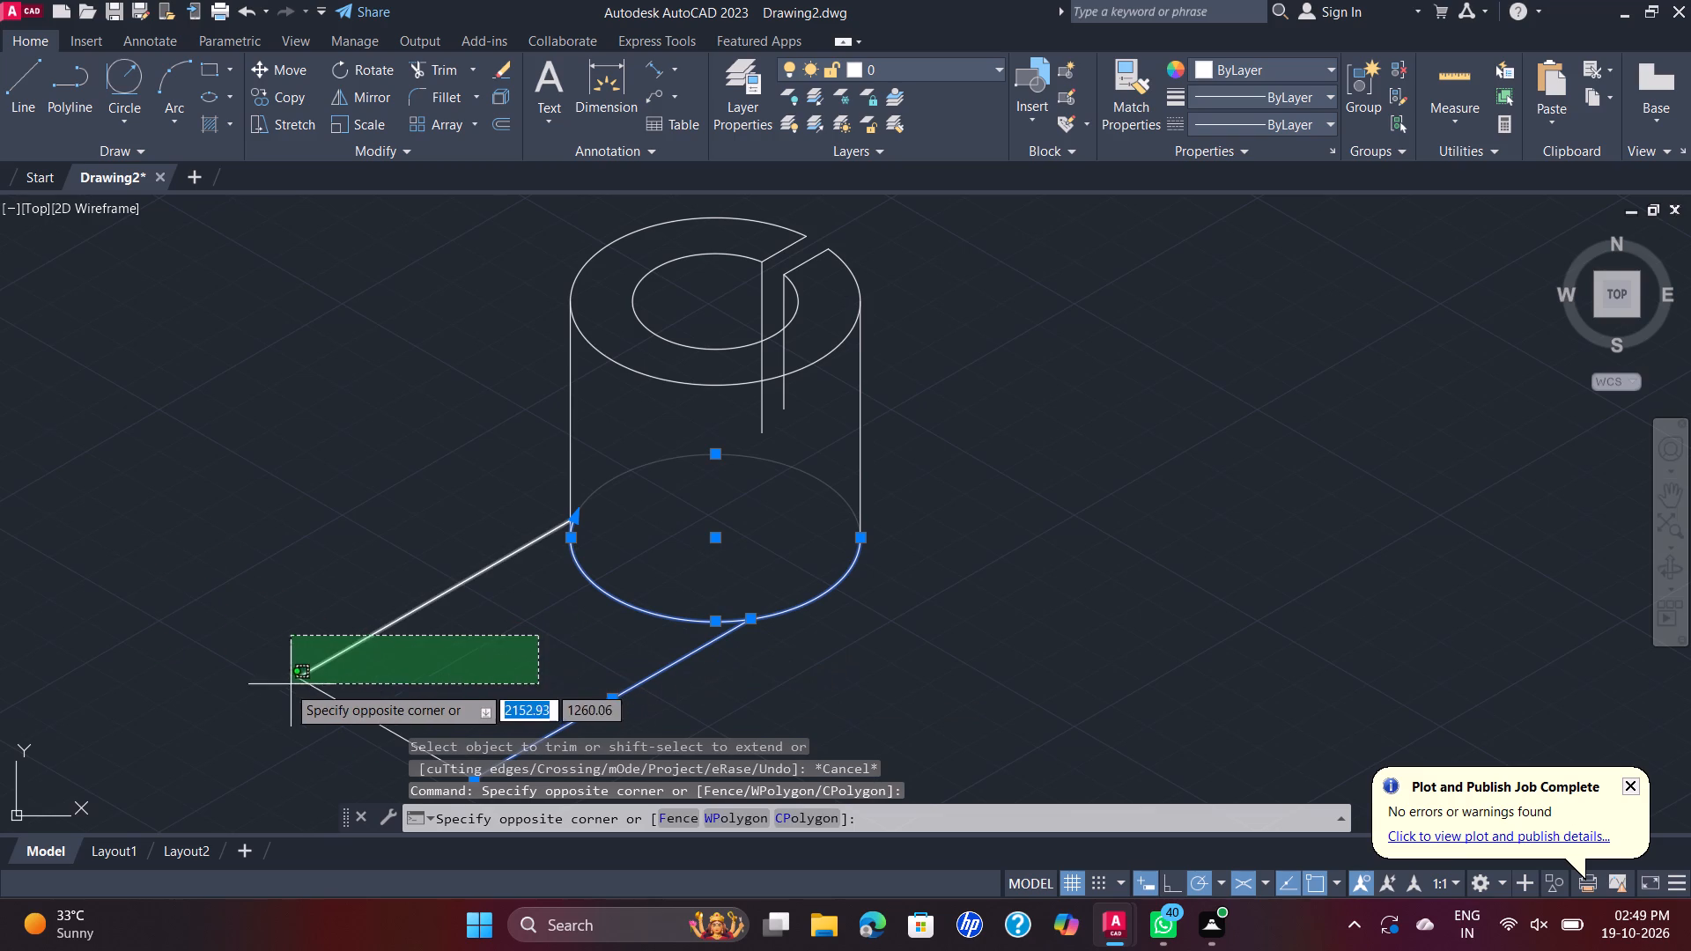
{"action": "left_click", "coordinate": [273, 711]}
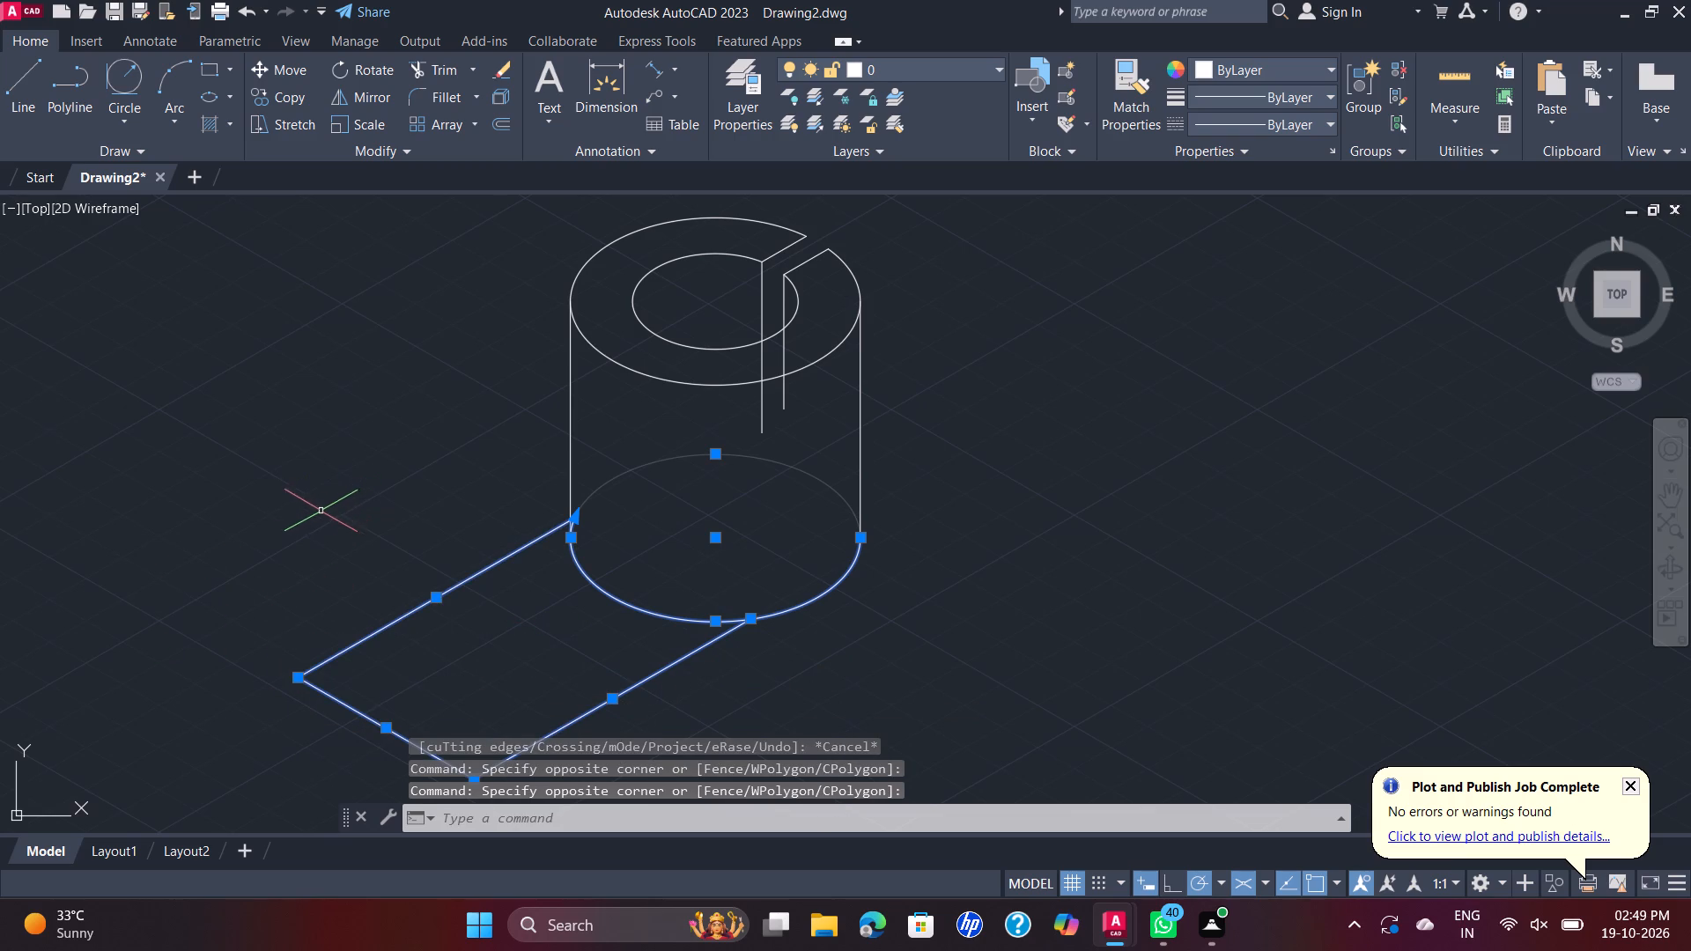
{"action": "left_click", "coordinate": [296, 99]}
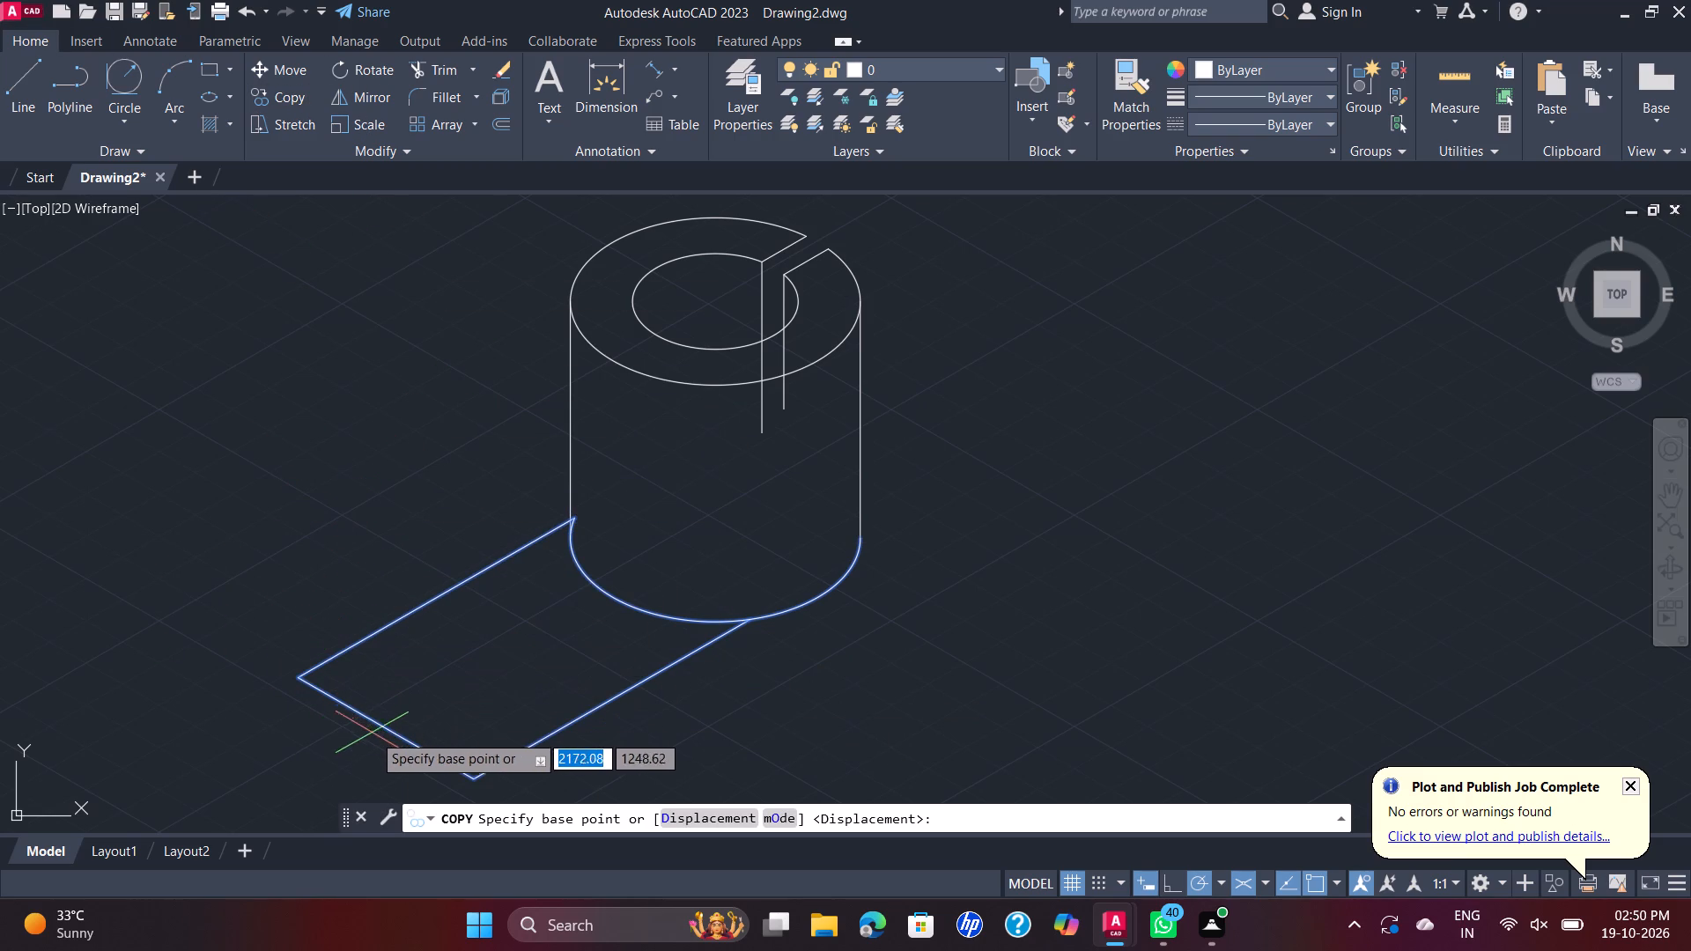
{"action": "left_click", "coordinate": [384, 726]}
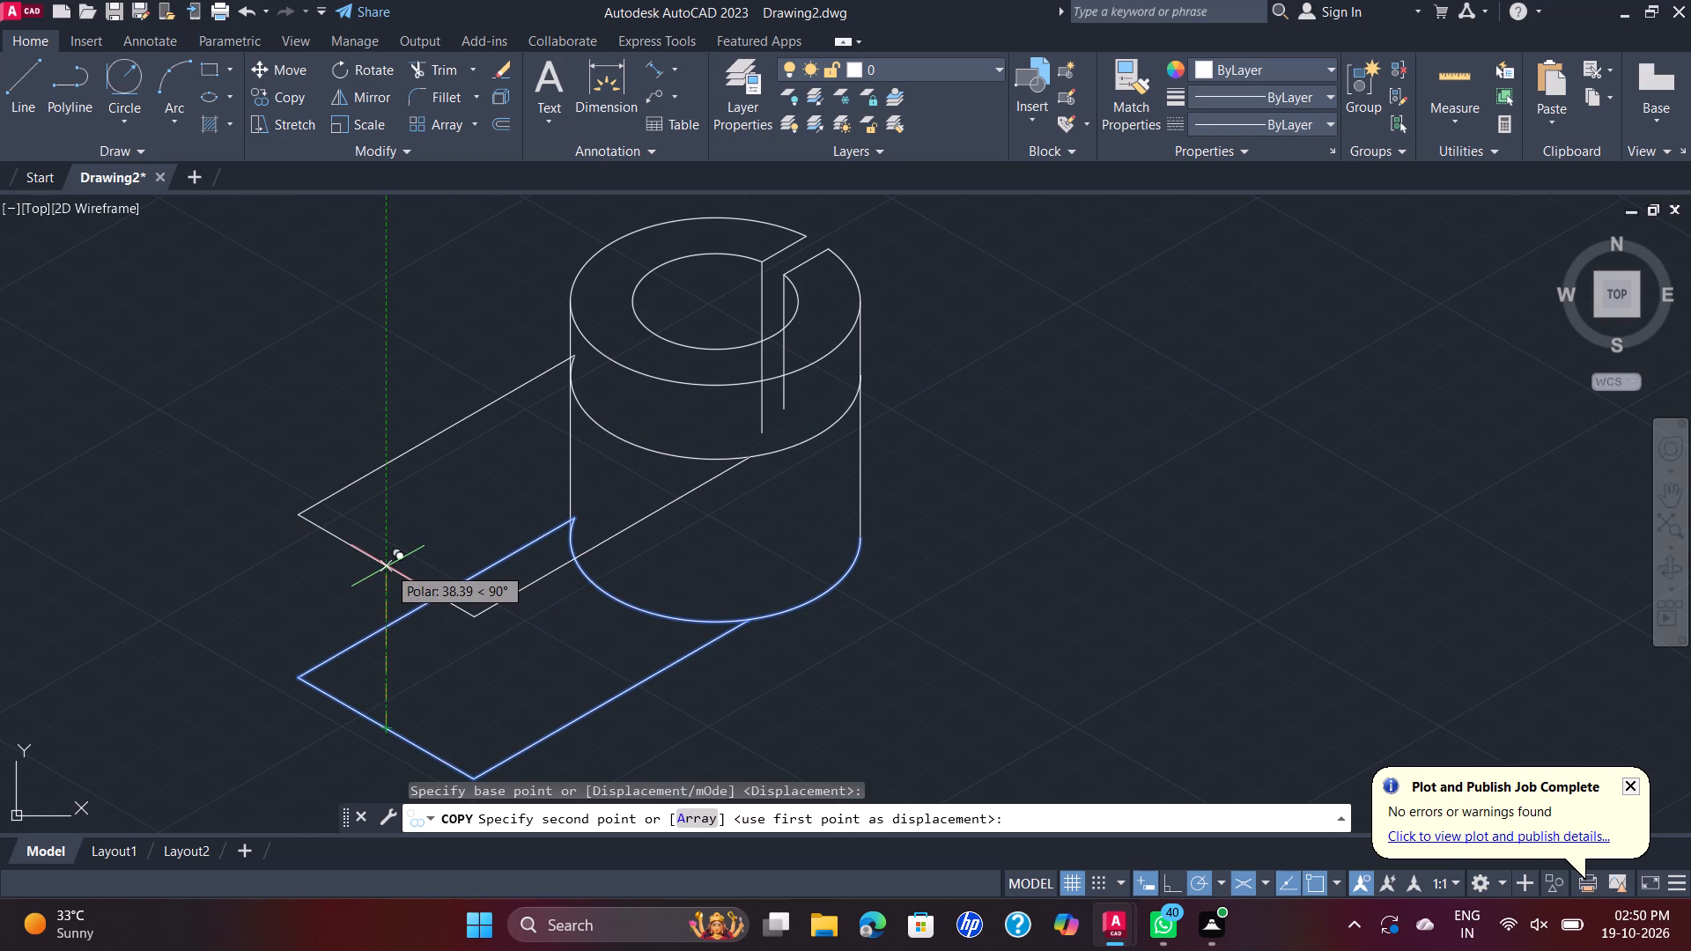
{"action": "type", "text": "24"}
{"action": "key", "text": "Return"}
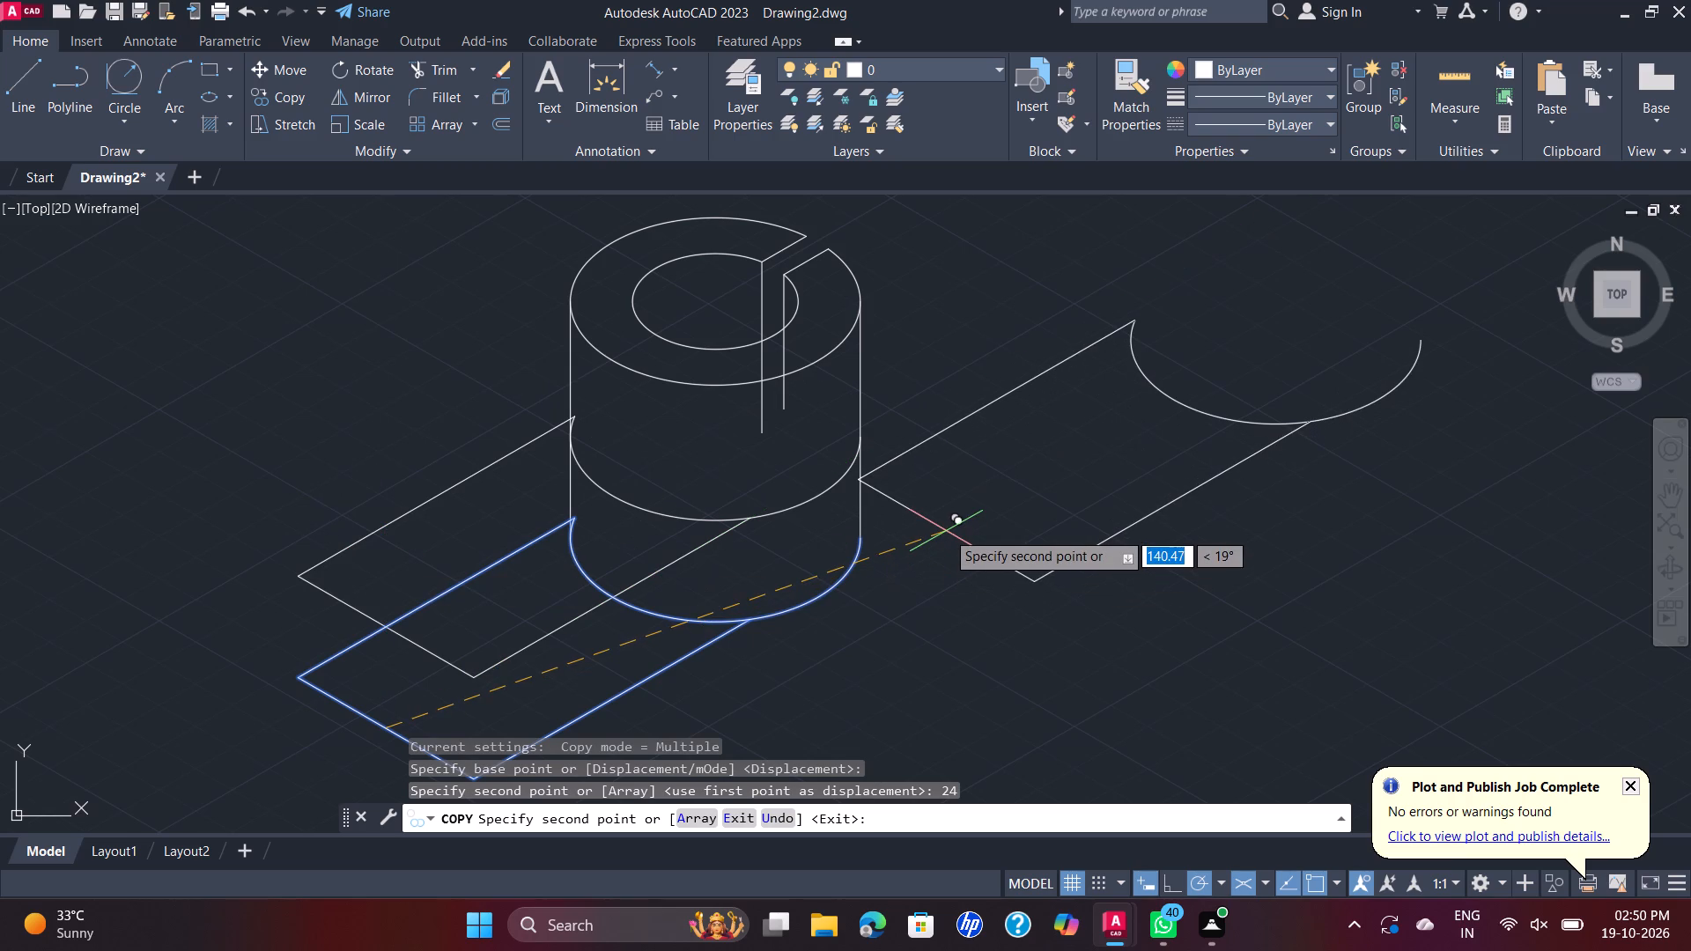
{"action": "key", "text": "grave"}
{"action": "key", "text": "Escape"}
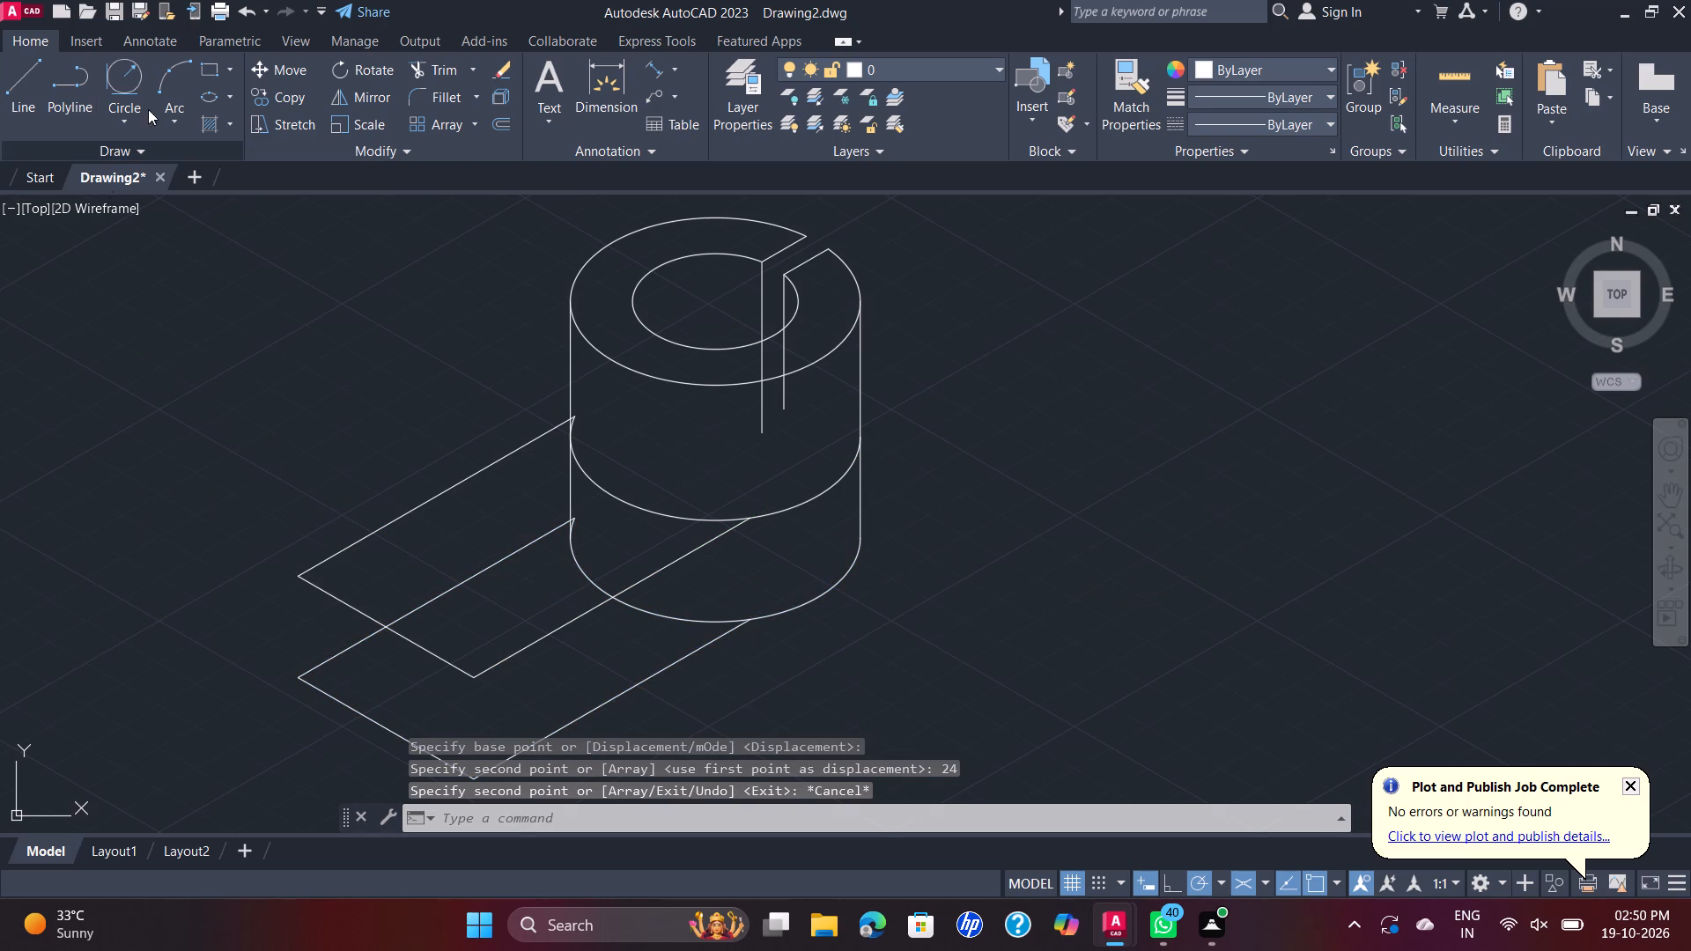
Trim the hidden left part of the lower arc, the cylinder's left edge below the raised outline, and the hidden rear bottom line.
{"action": "left_click", "coordinate": [448, 67]}
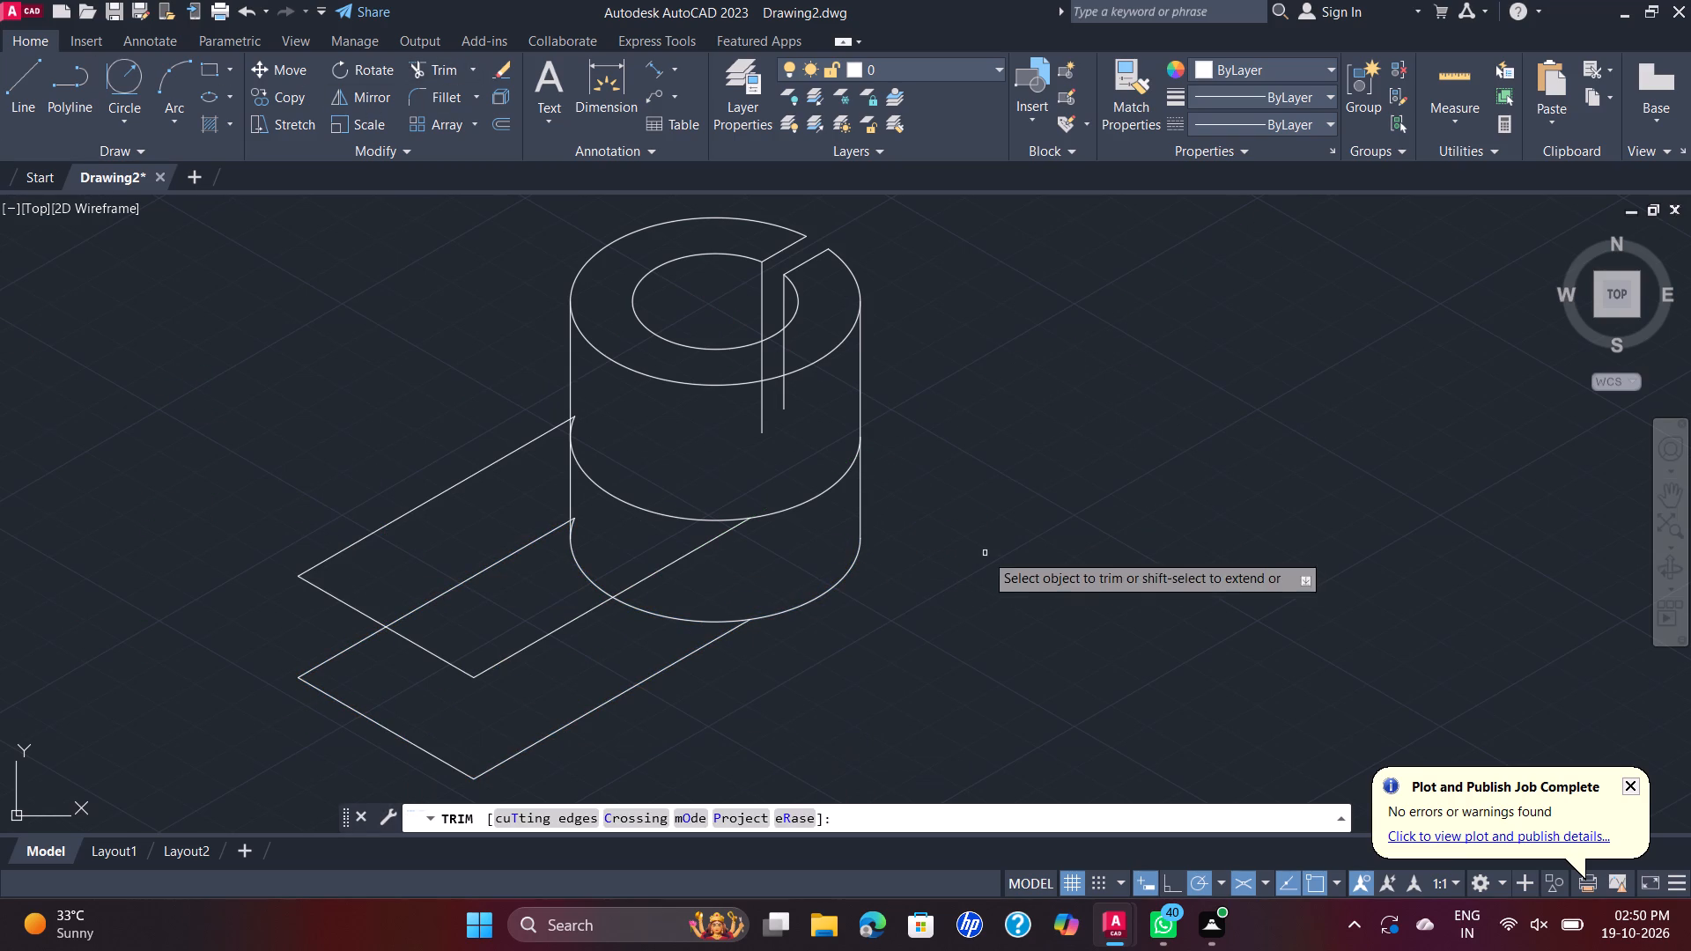
{"action": "left_click", "coordinate": [784, 611]}
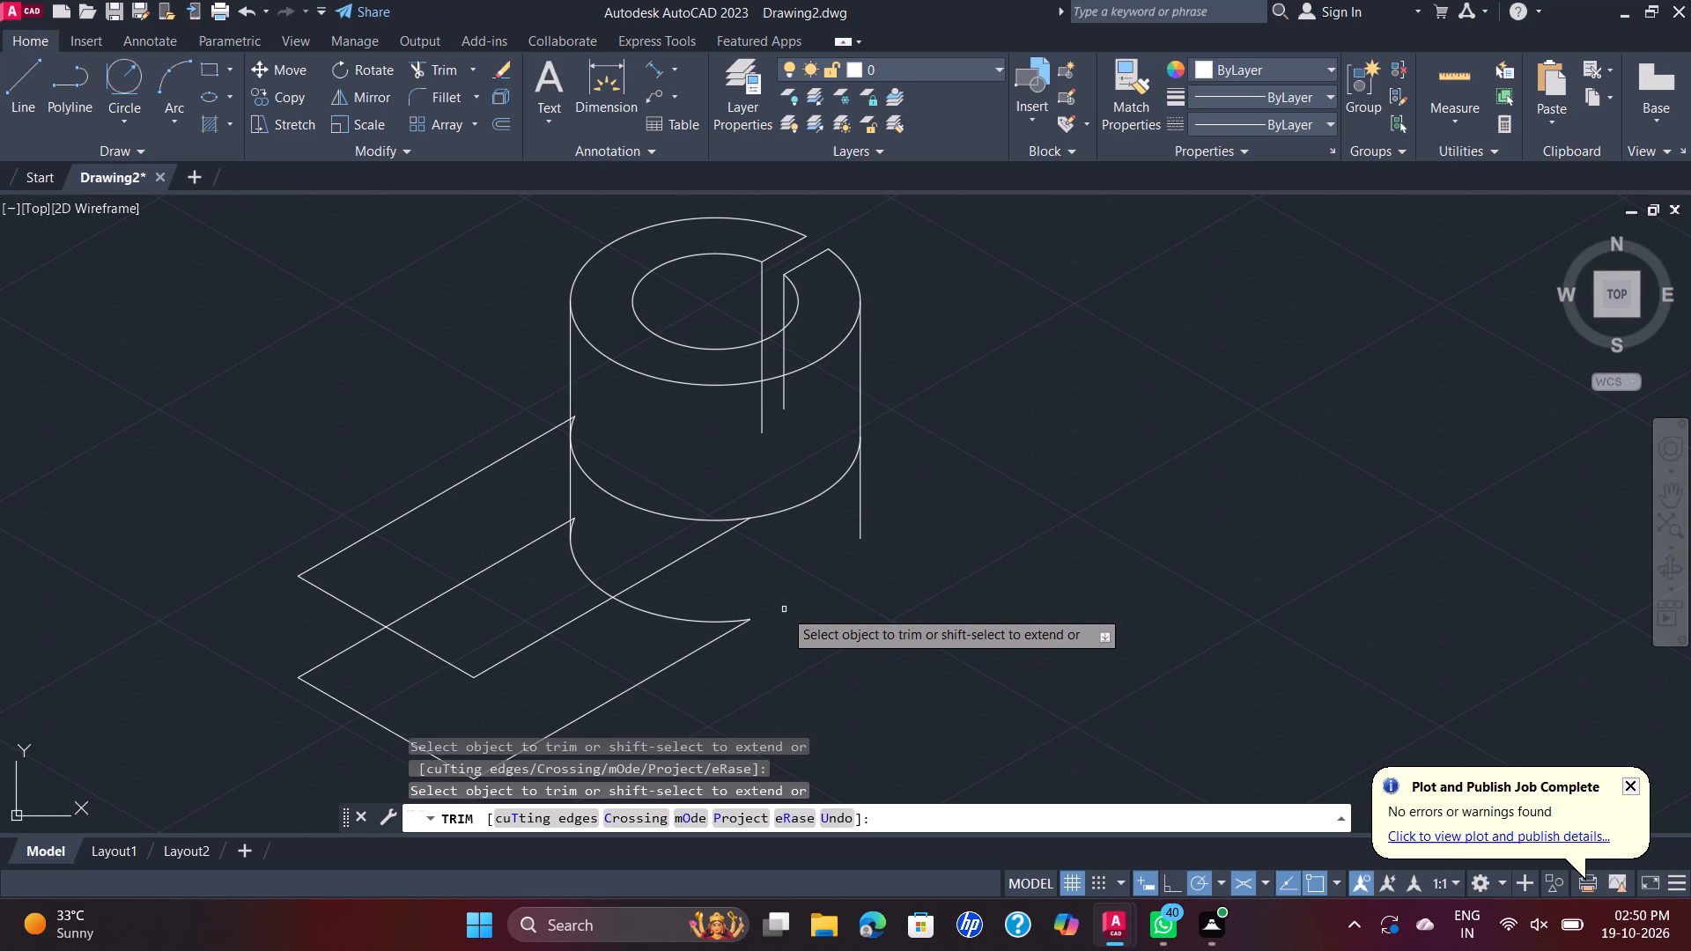
{"action": "key", "text": "ctrl+z"}
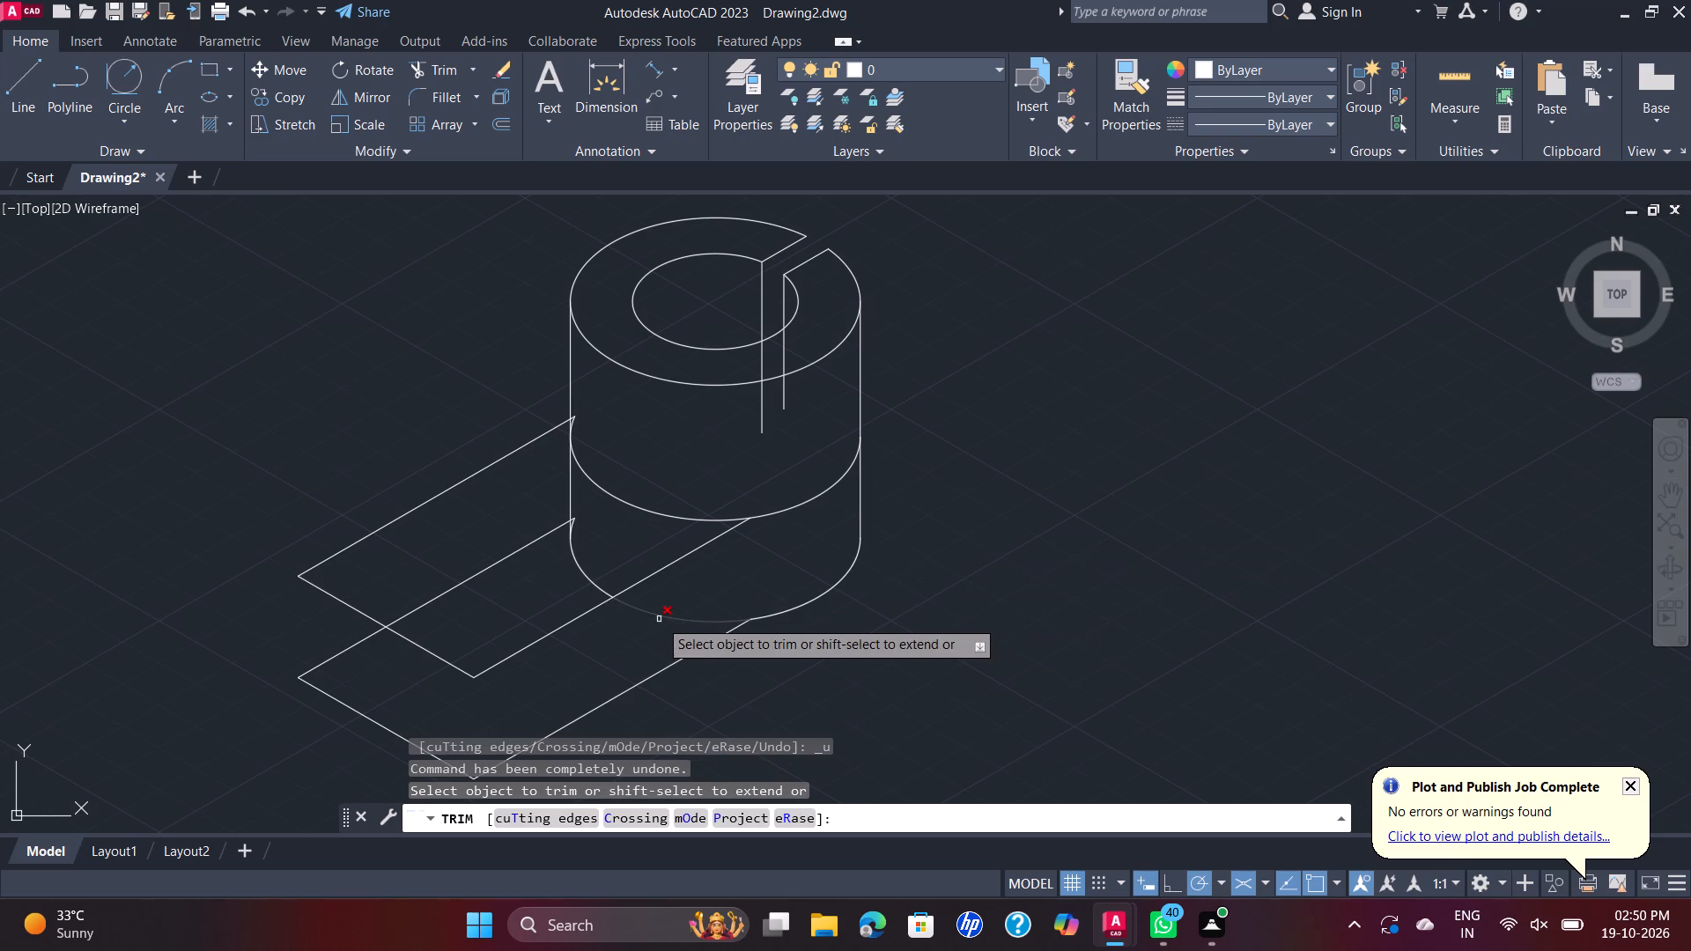
{"action": "left_click", "coordinate": [673, 619]}
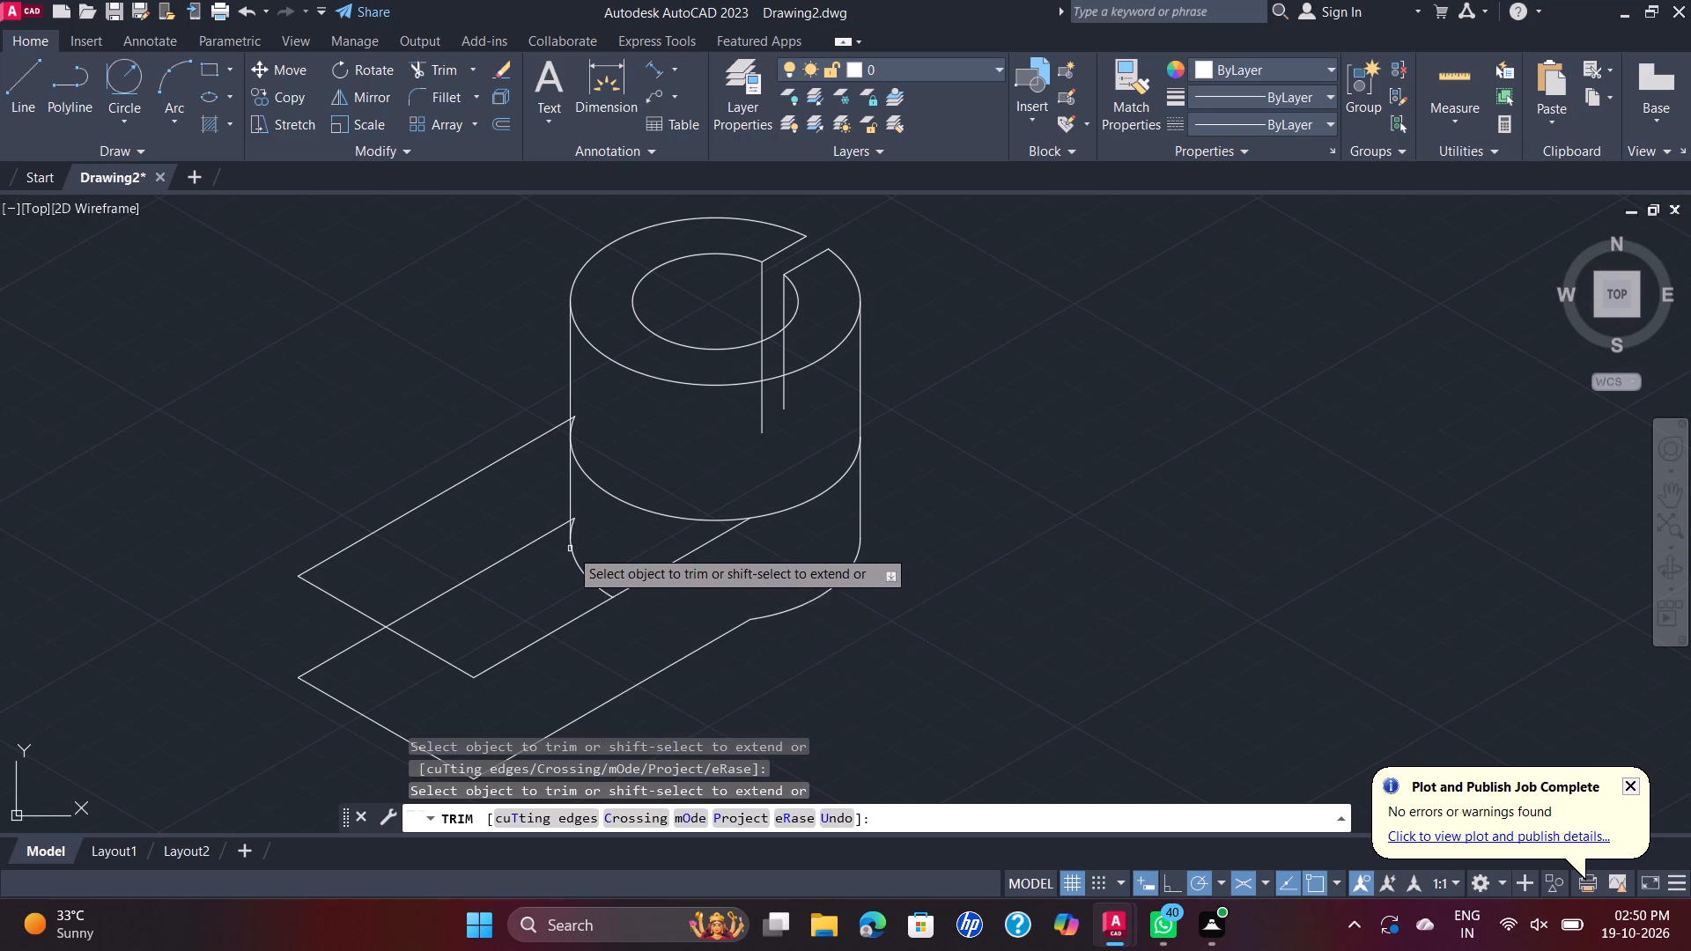
{"action": "left_click", "coordinate": [583, 581]}
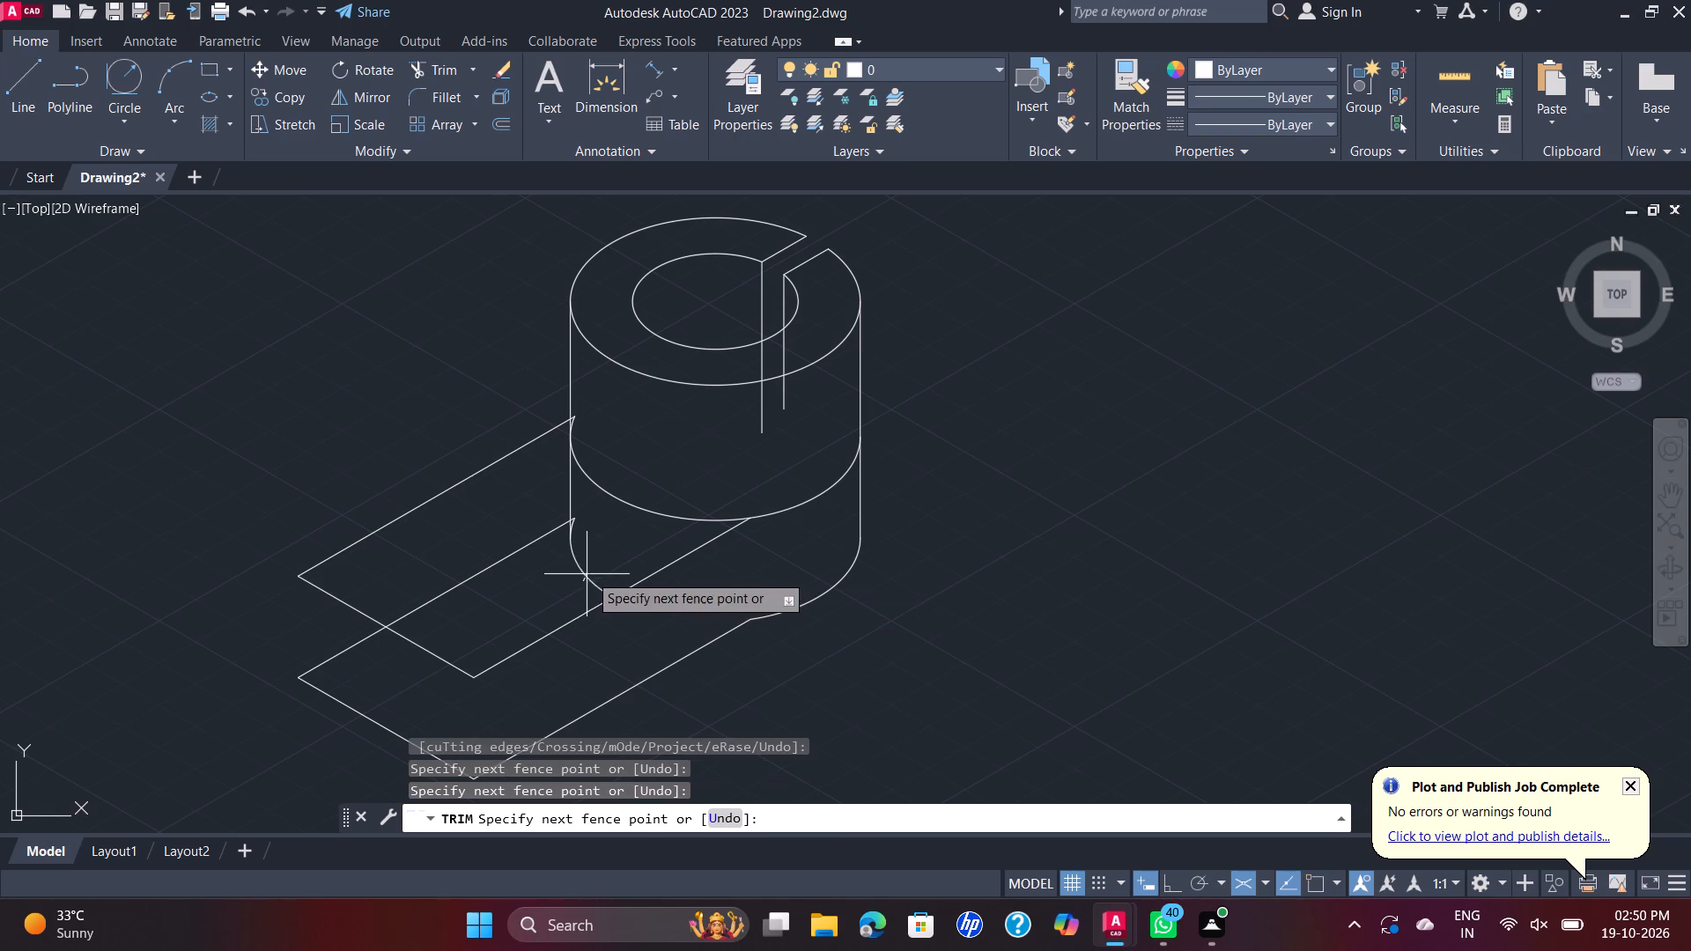
{"action": "left_click", "coordinate": [588, 572]}
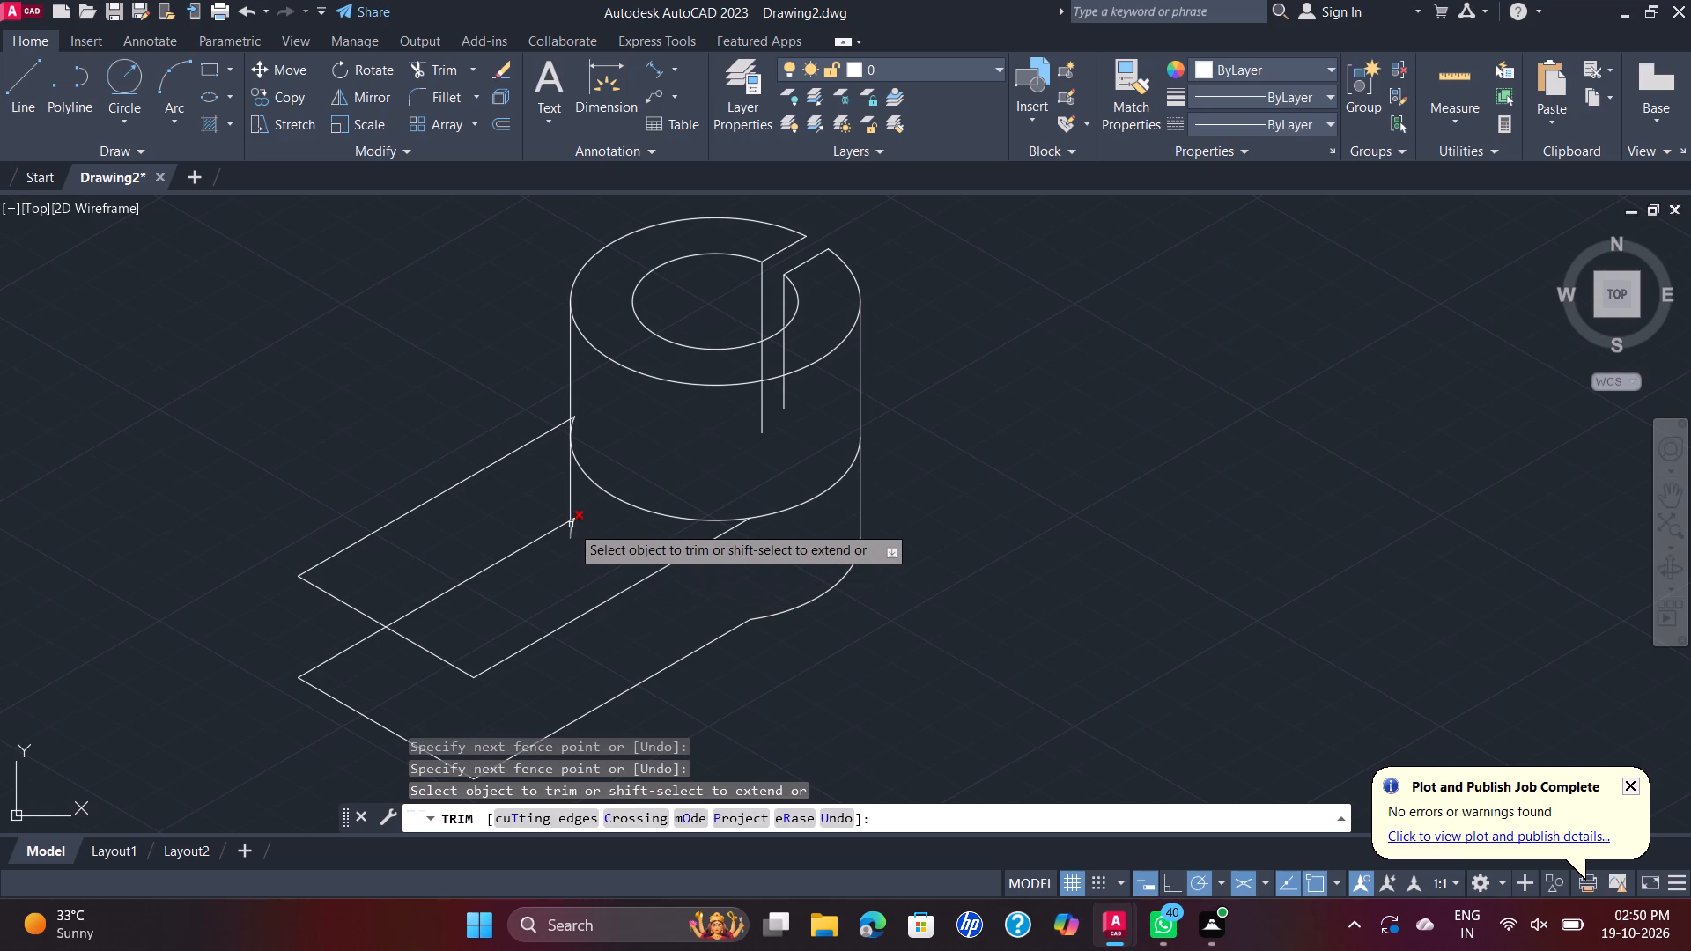
{"action": "left_click", "coordinate": [575, 500]}
{"action": "left_click", "coordinate": [565, 534]}
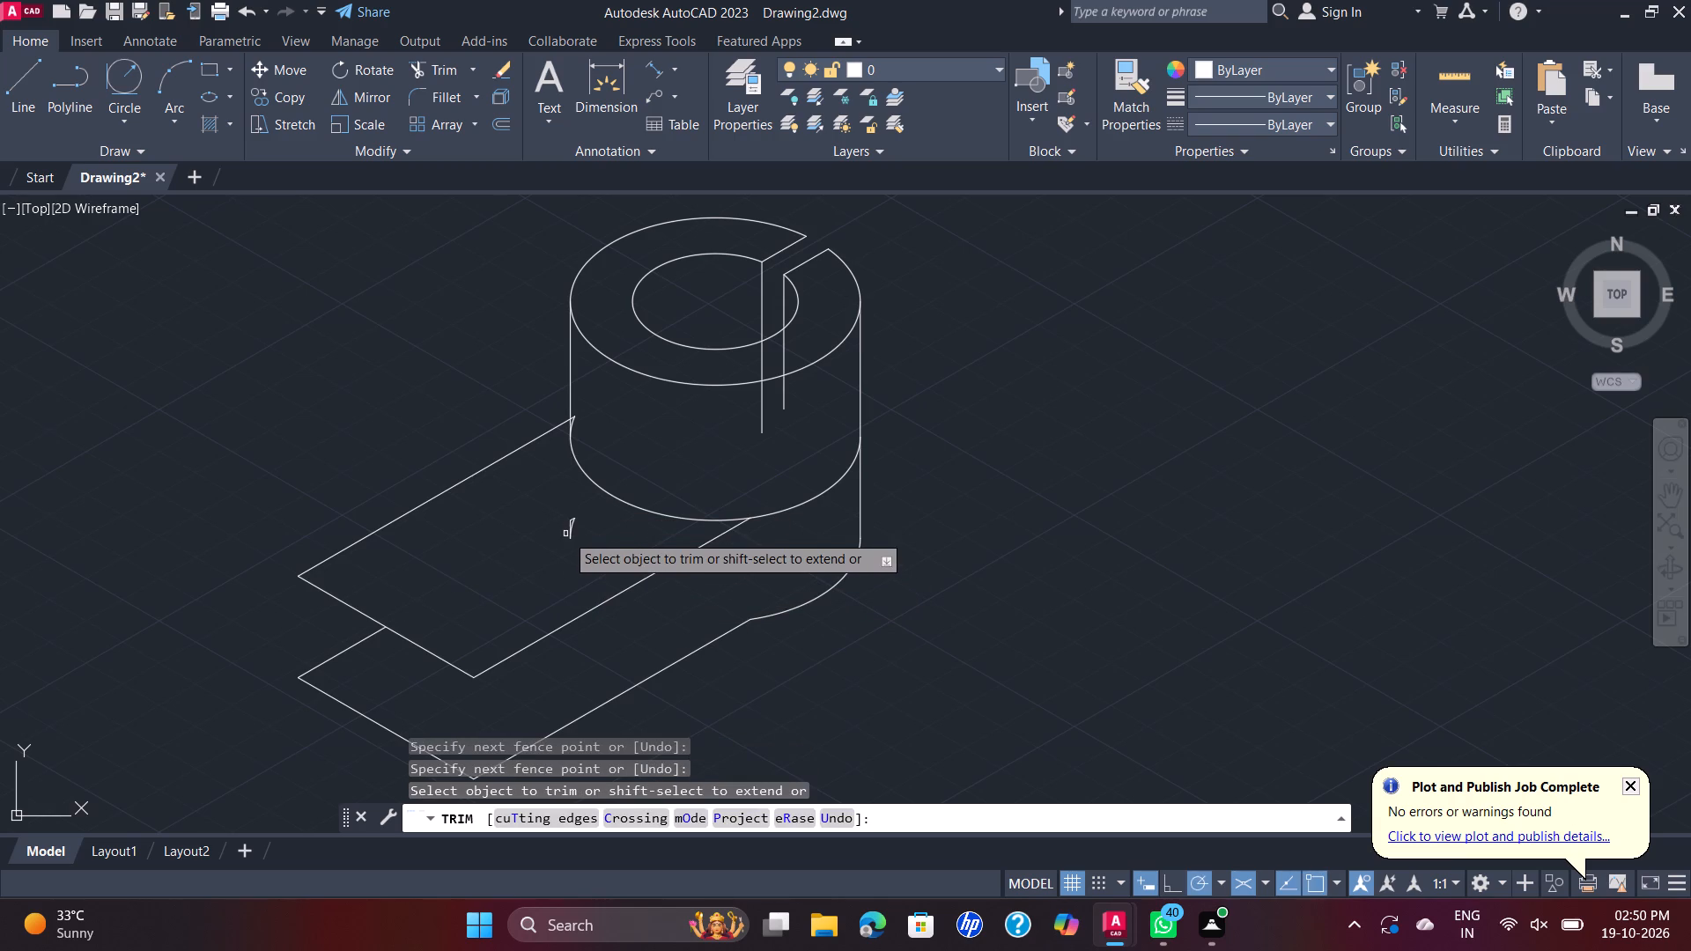
{"action": "left_click", "coordinate": [578, 534]}
{"action": "left_click", "coordinate": [556, 529]}
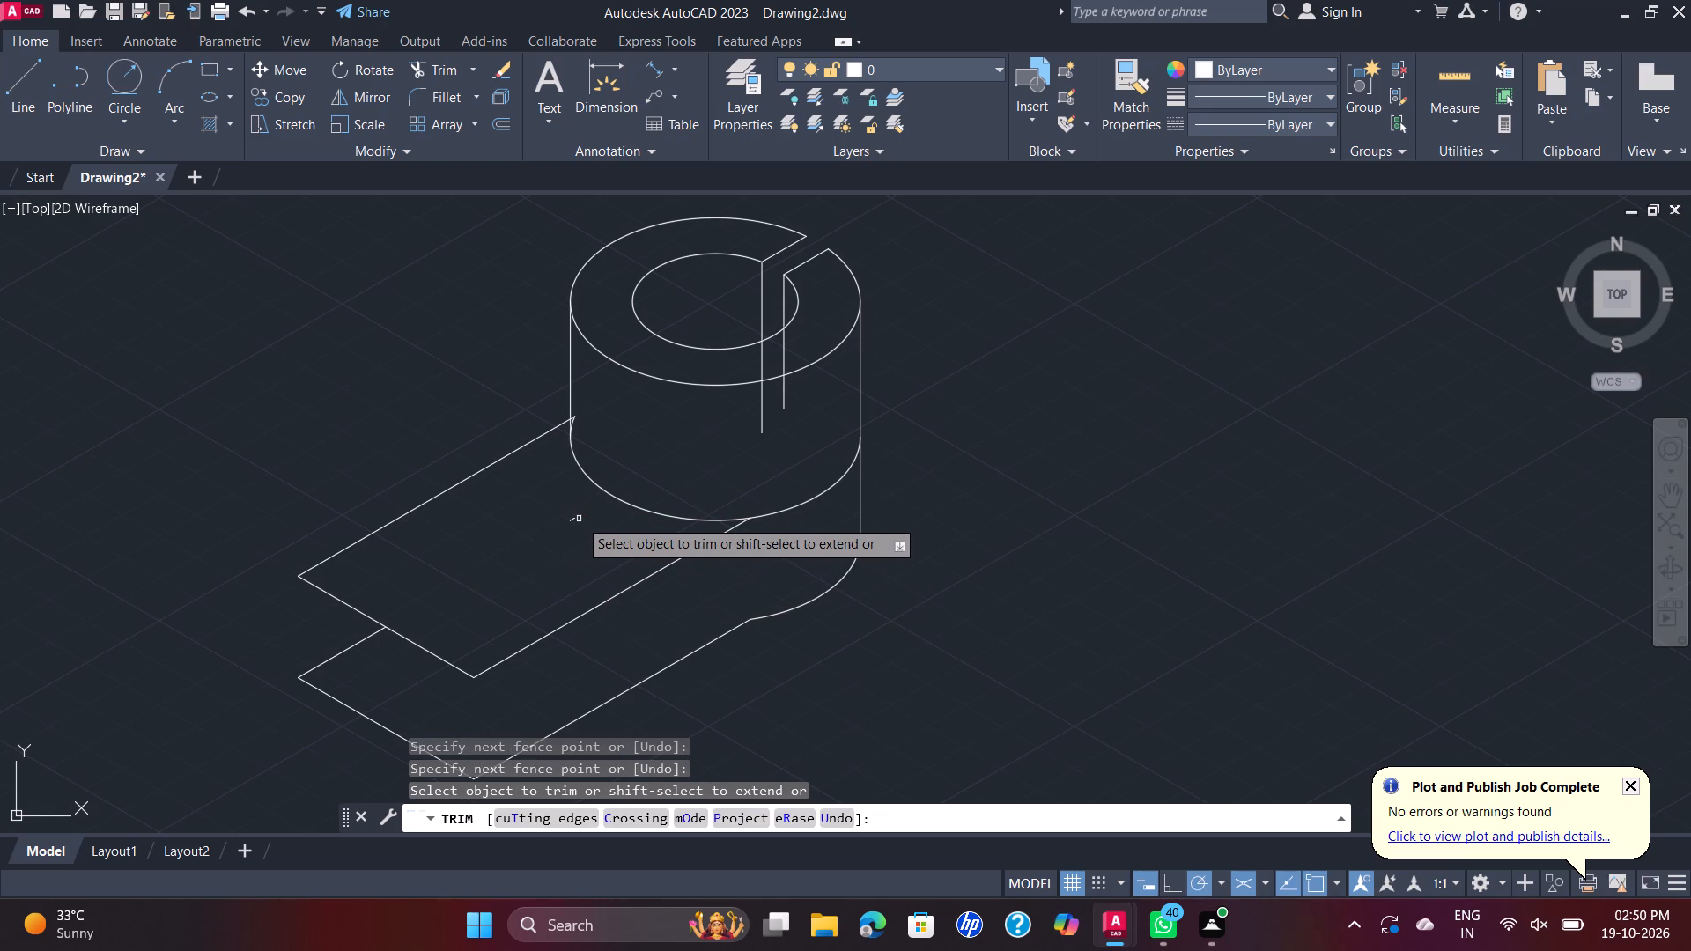
{"action": "left_click", "coordinate": [579, 519]}
{"action": "left_click", "coordinate": [580, 516]}
{"action": "left_click", "coordinate": [580, 516]}
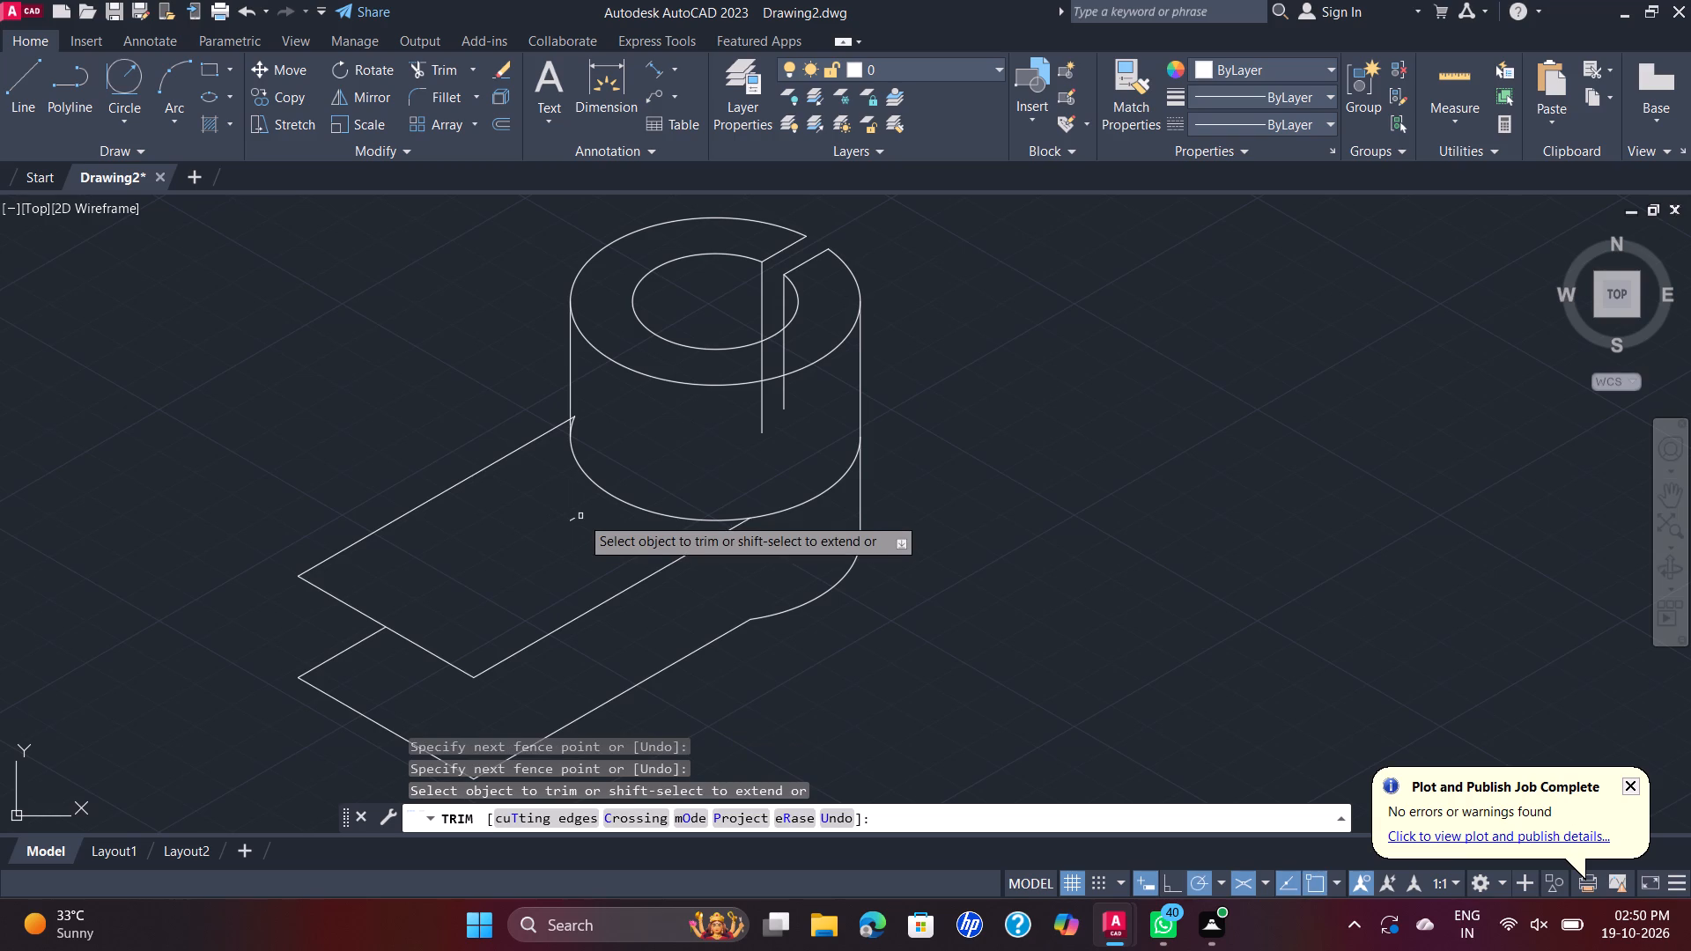
{"action": "left_click", "coordinate": [570, 519]}
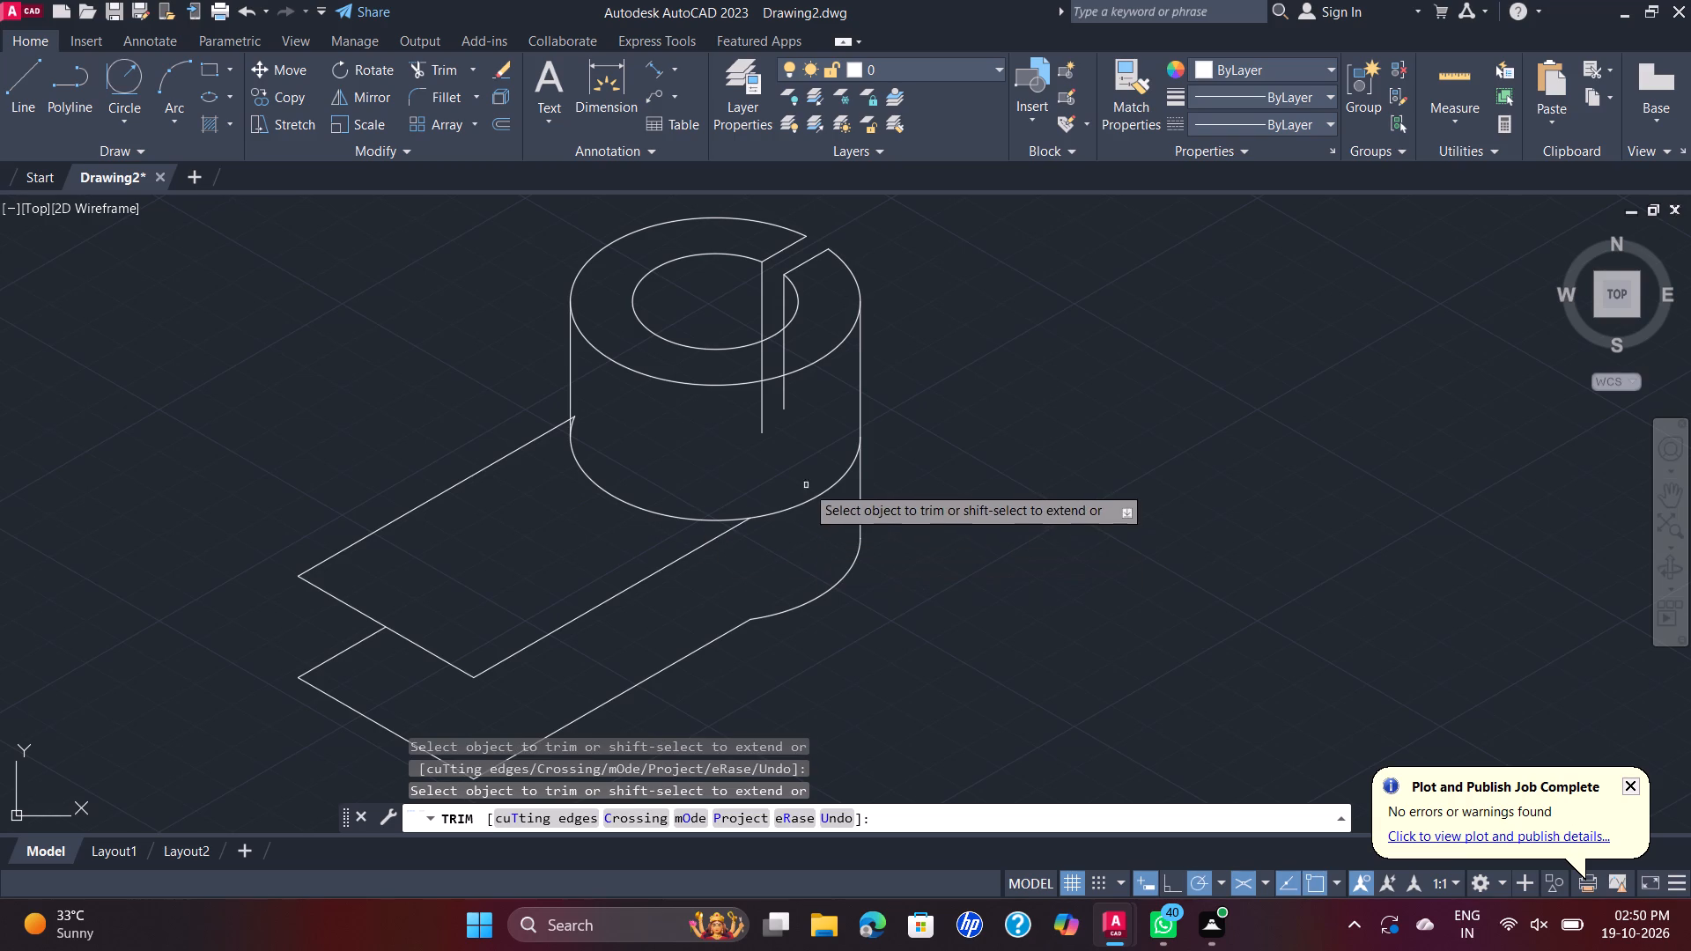
Trim the two vertical keyway lines back to the front of the top 32 mm isocircle.
{"action": "left_click", "coordinate": [800, 388]}
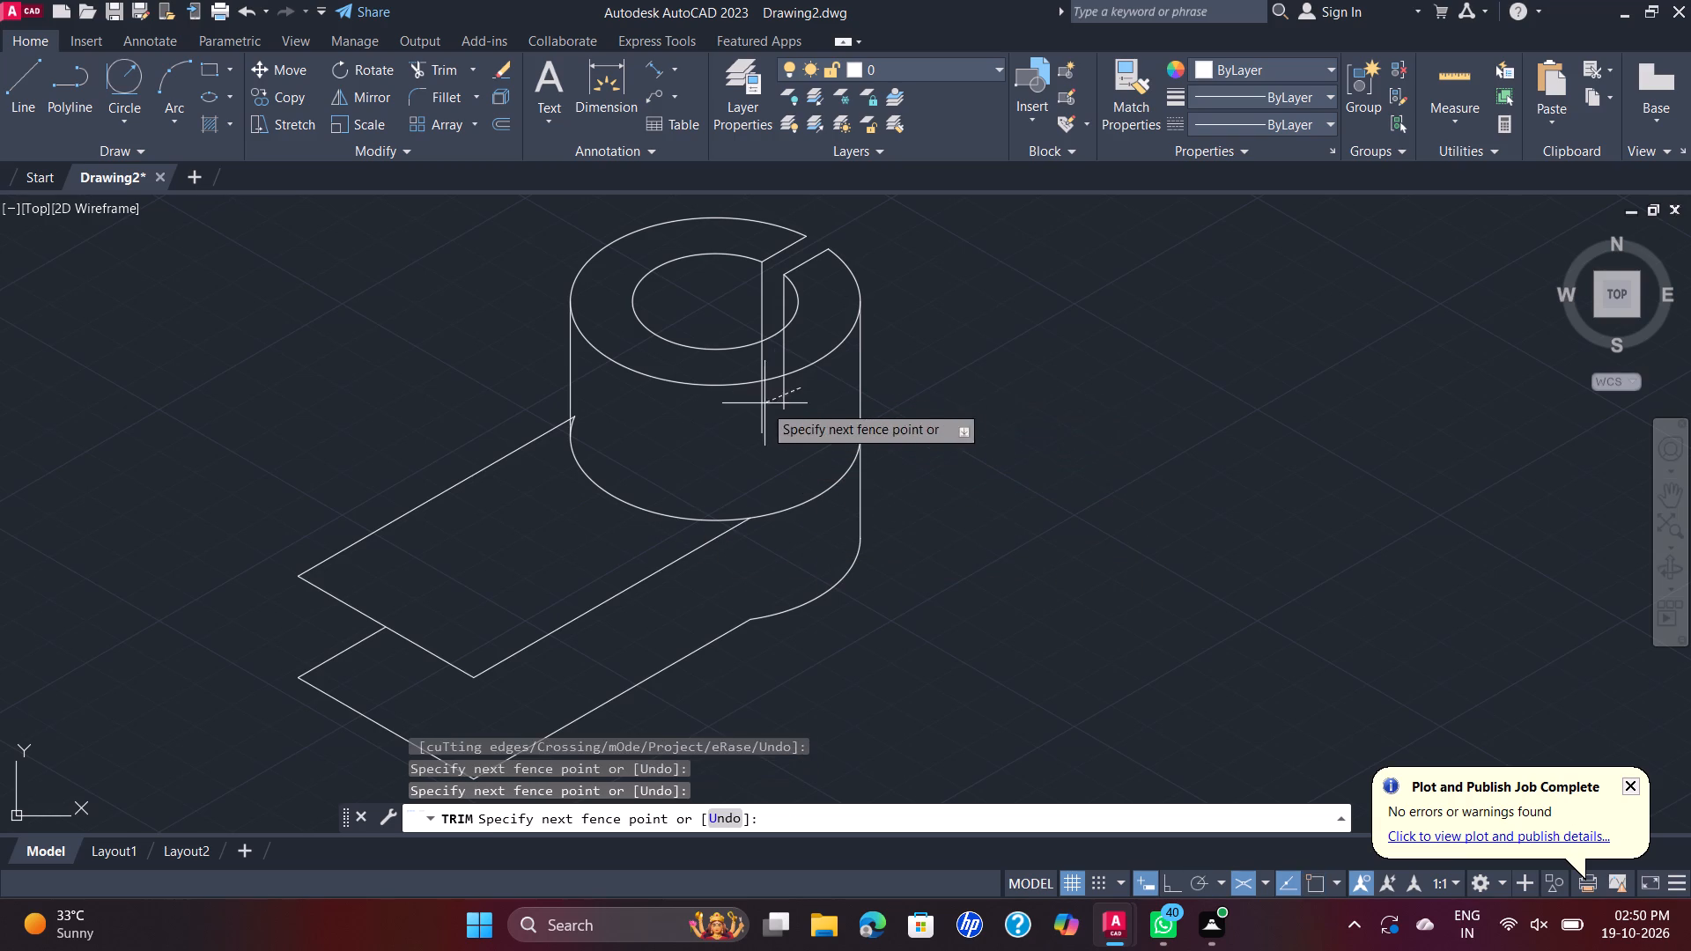
{"action": "left_click", "coordinate": [752, 418]}
{"action": "left_click", "coordinate": [818, 327]}
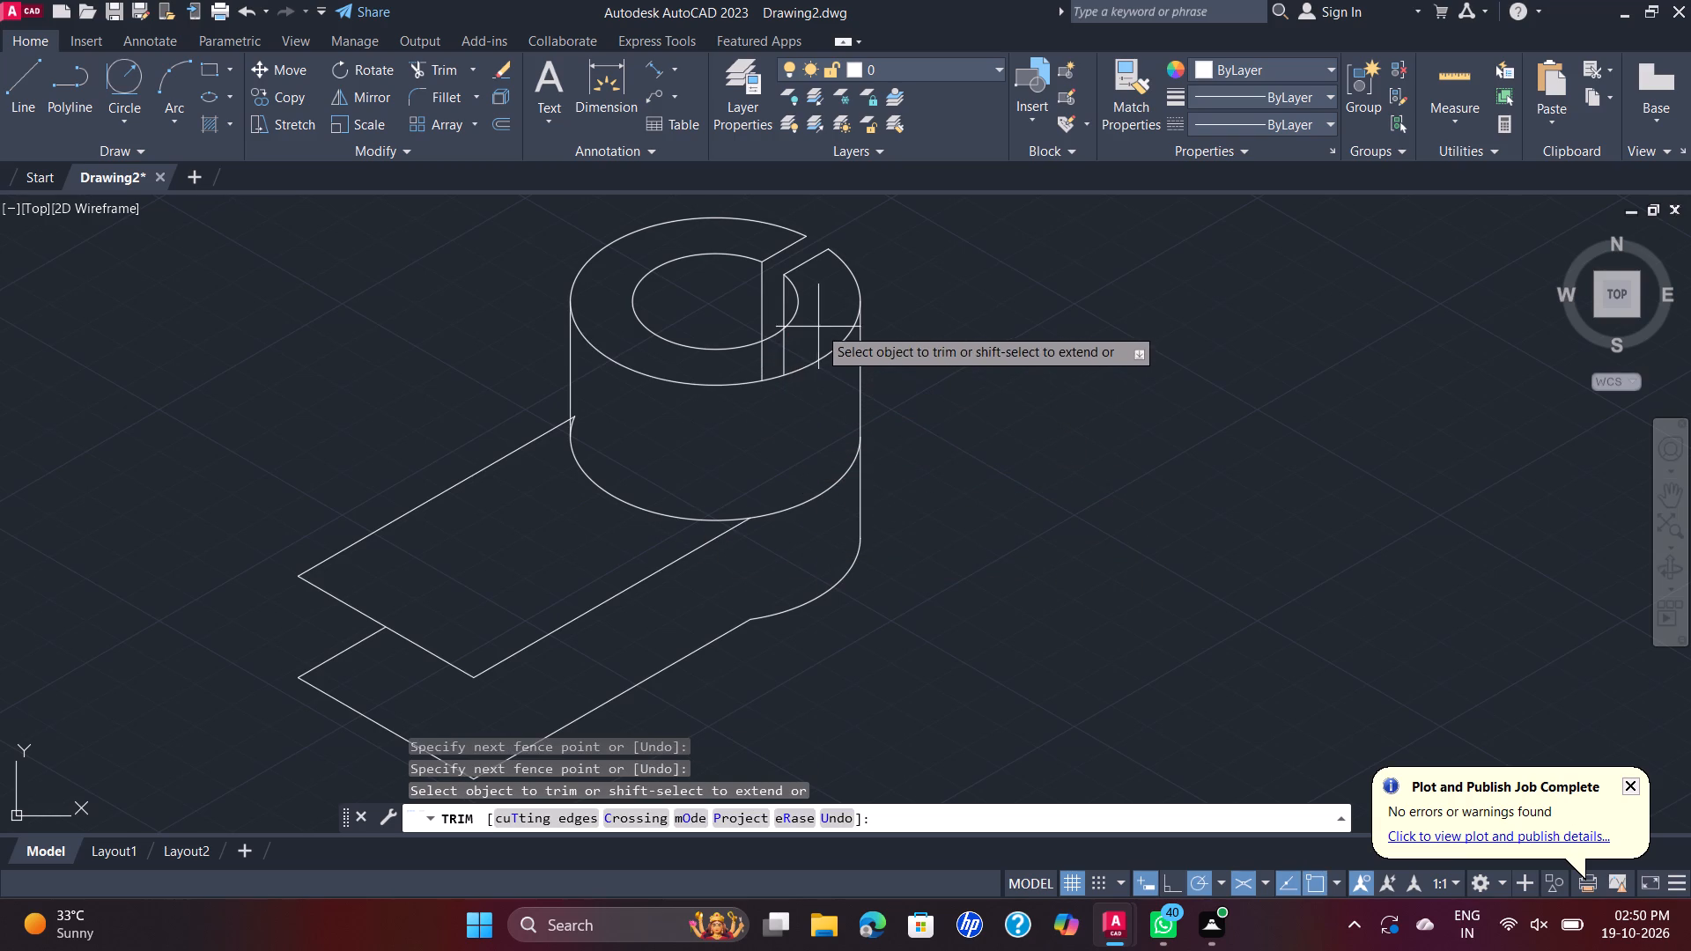
{"action": "left_click", "coordinate": [748, 362]}
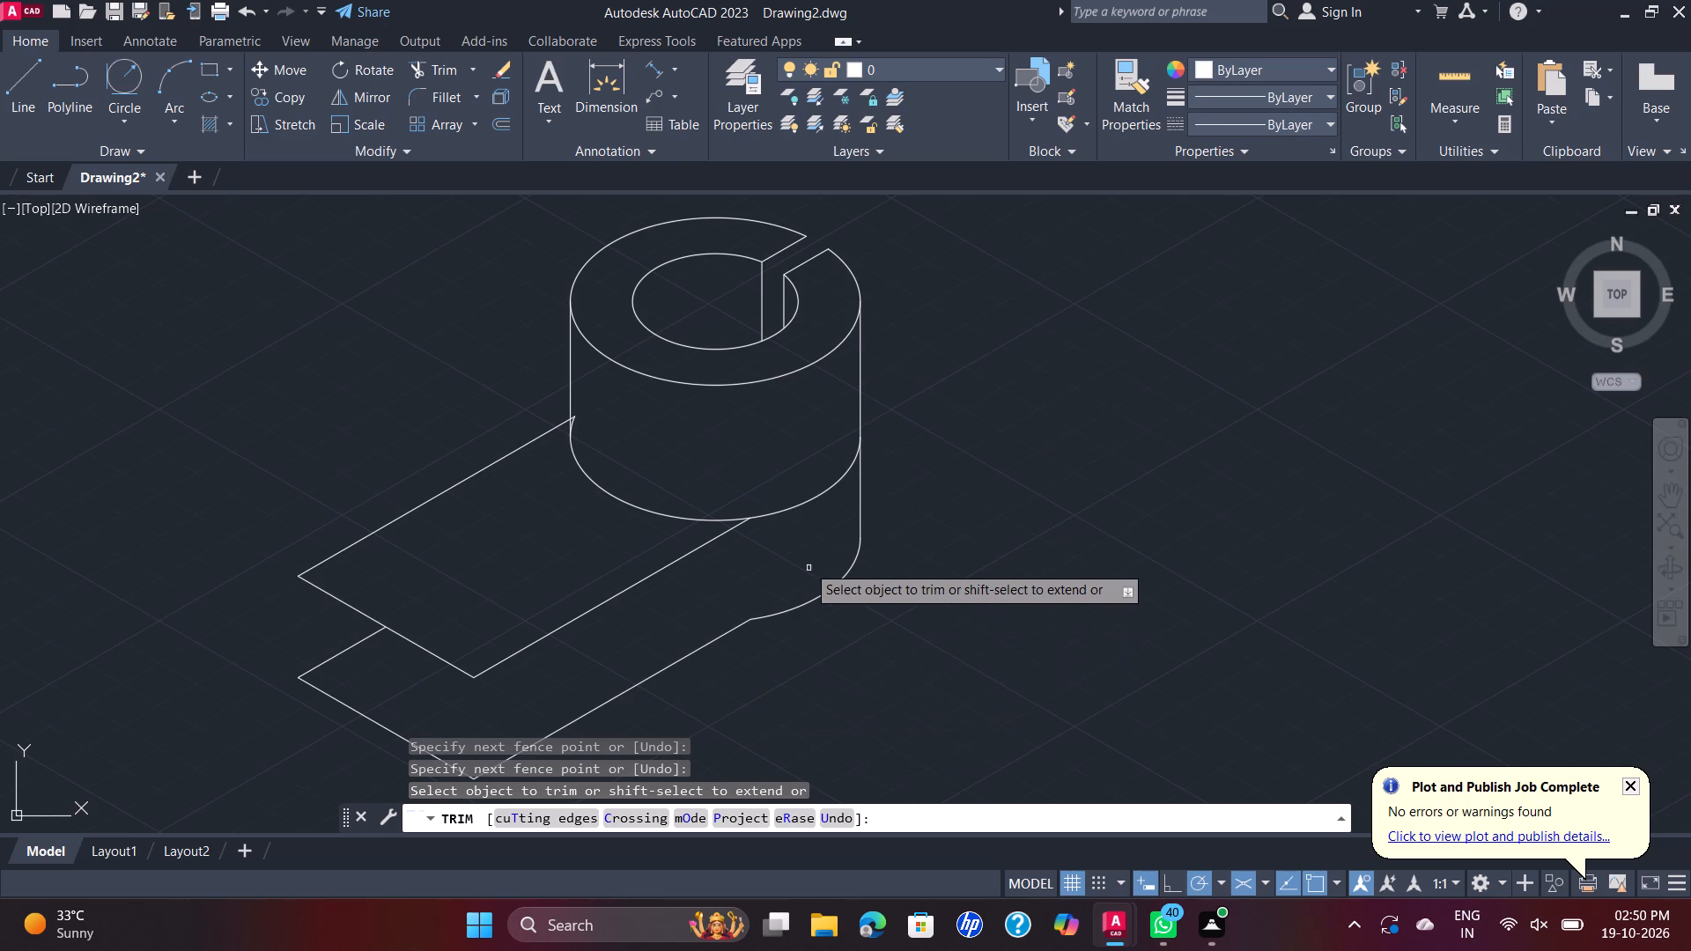
Trim the raised arc between the front long line's end and the cylinder's right vertical edge.
{"action": "left_click", "coordinate": [802, 507]}
{"action": "key", "text": "Escape"}
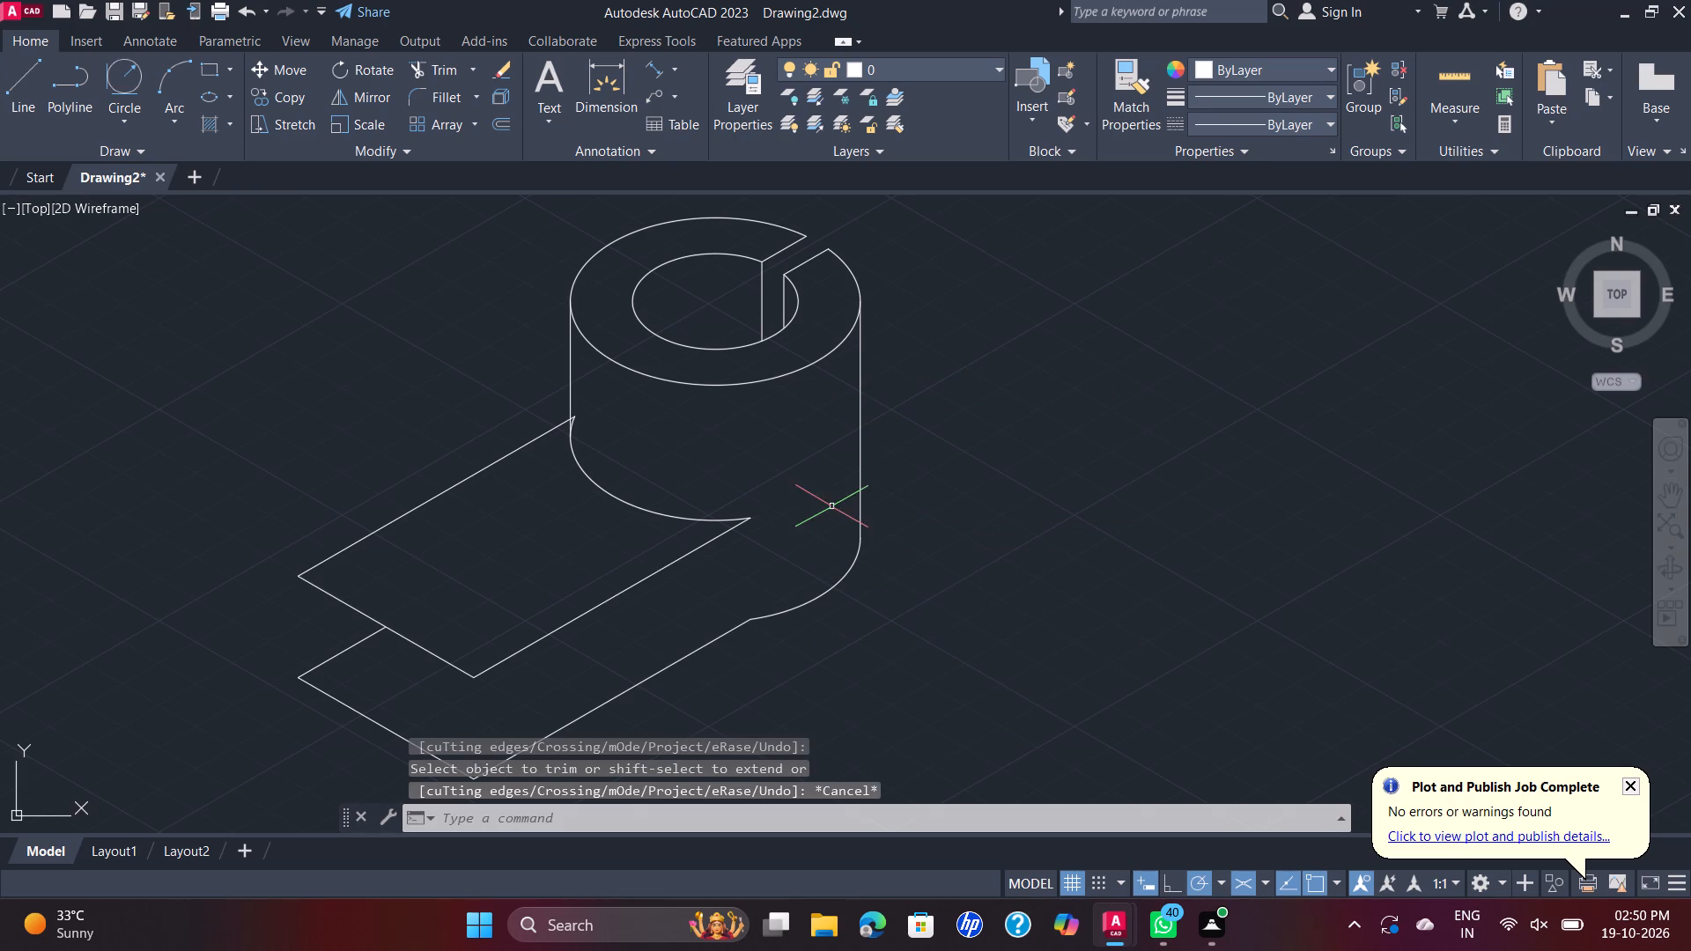
Draw 24 mm vertical lines joining the upper and lower base outlines at the two free-end corners.
{"action": "left_click", "coordinate": [11, 74]}
{"action": "middle_click_drag", "start_coordinate": [370, 390], "coordinate": [411, 222]}
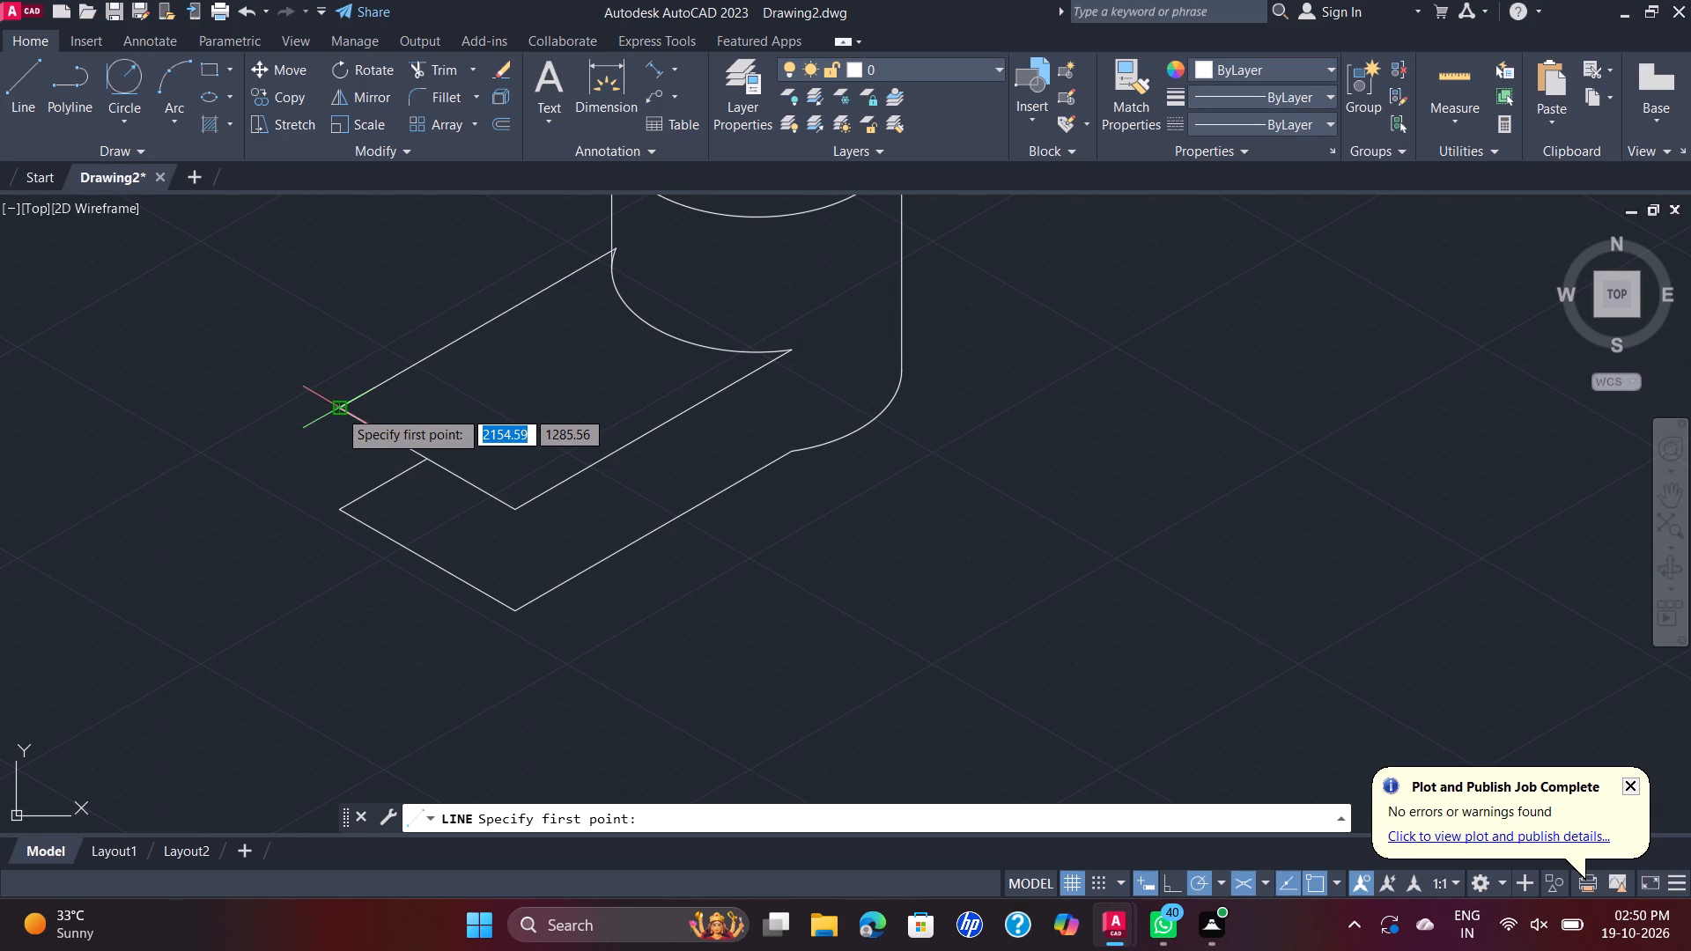
{"action": "left_click", "coordinate": [338, 409]}
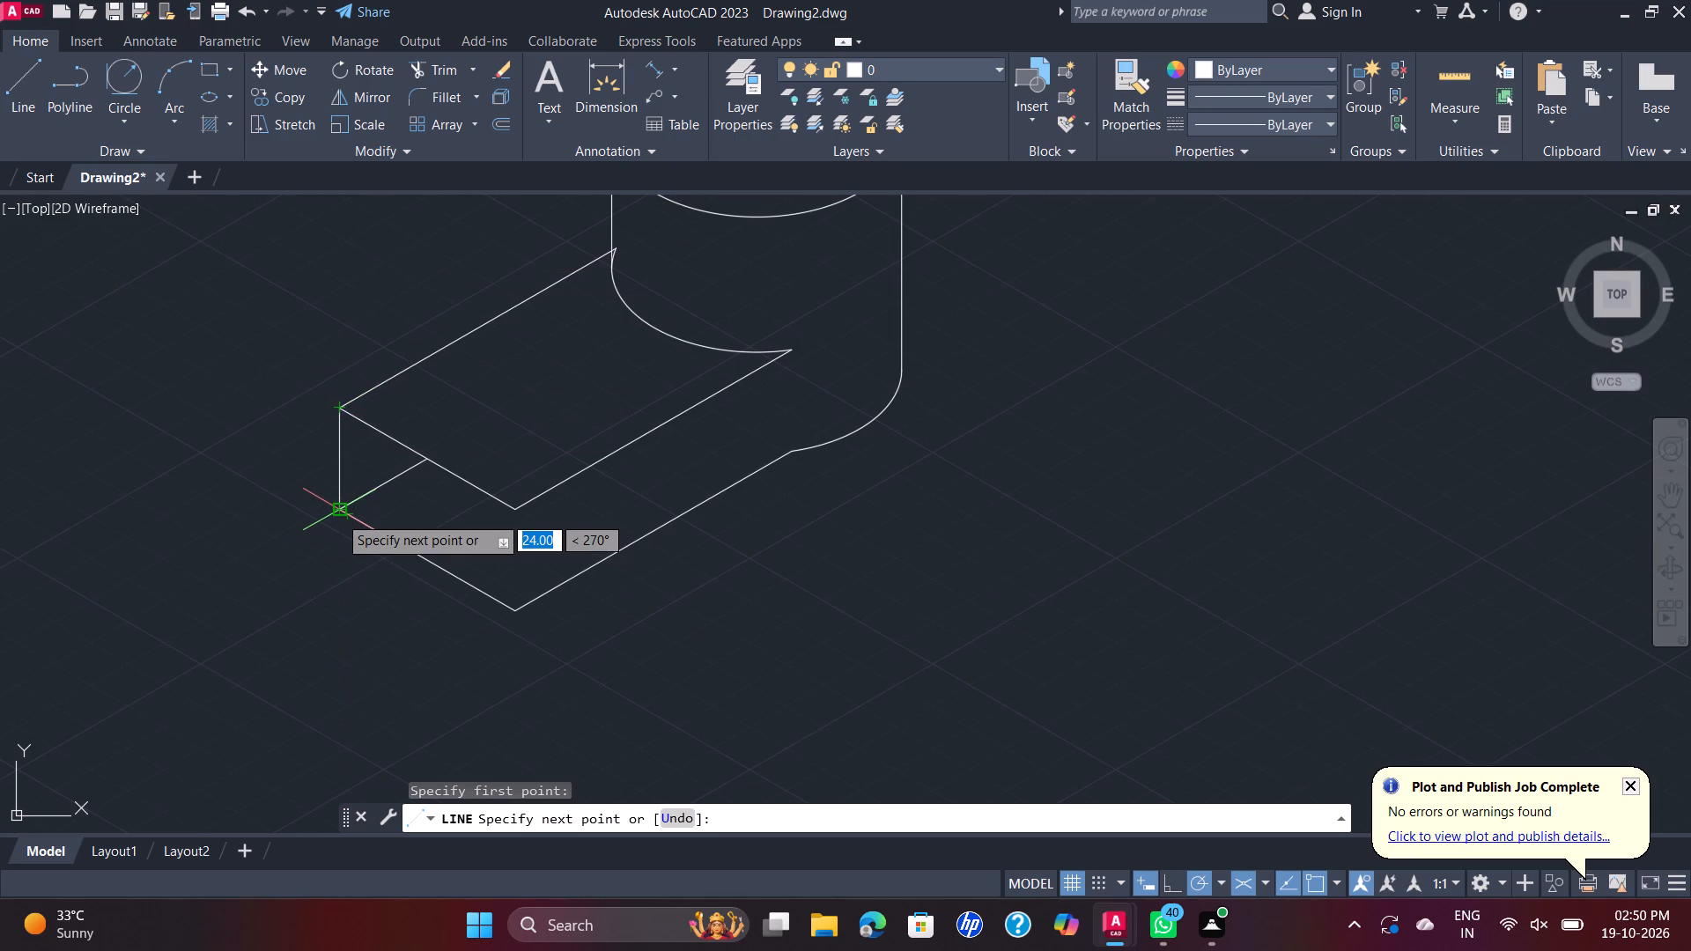
{"action": "left_click", "coordinate": [339, 515]}
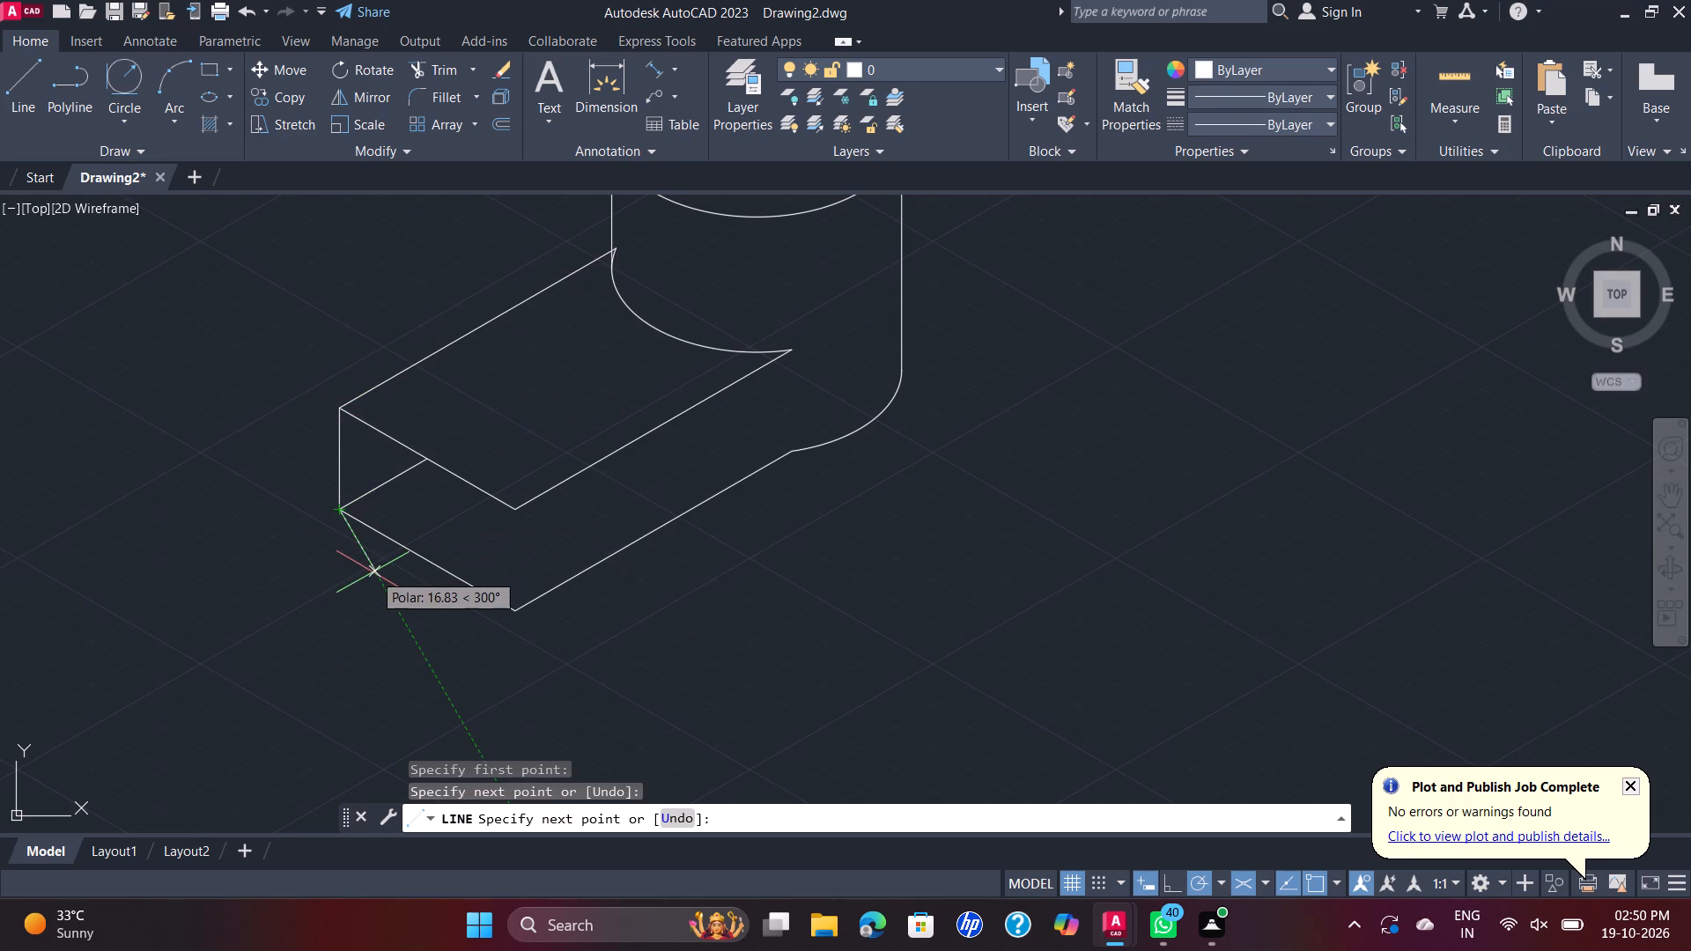
{"action": "key", "text": "Escape"}
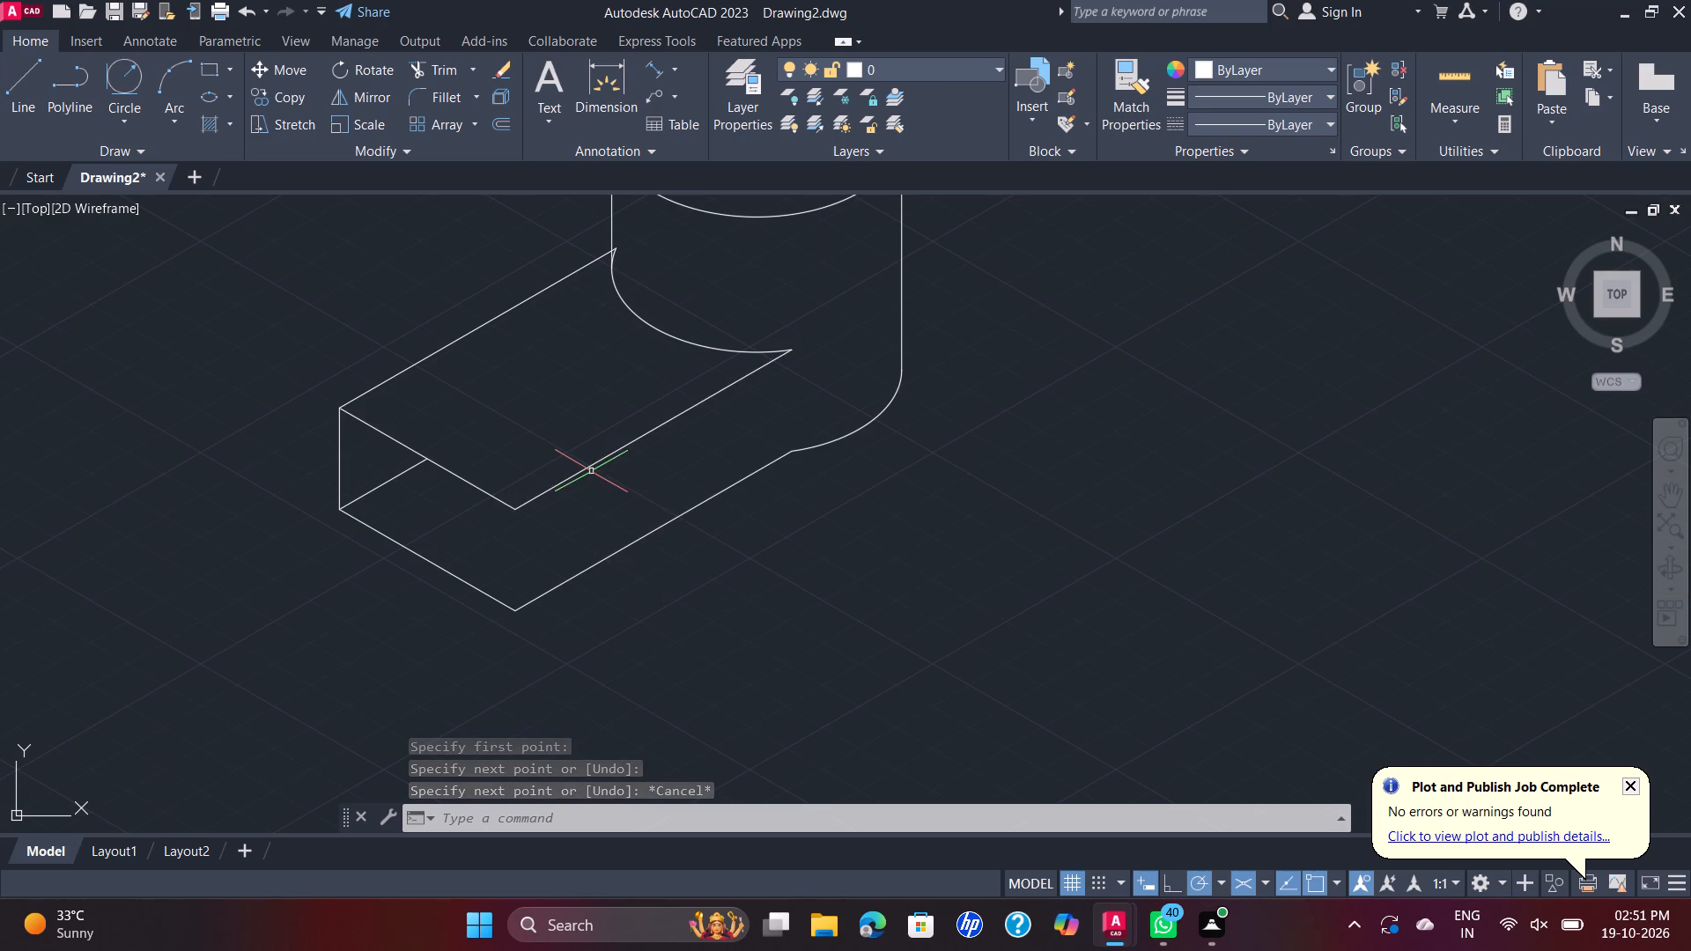
{"action": "key", "text": "space"}
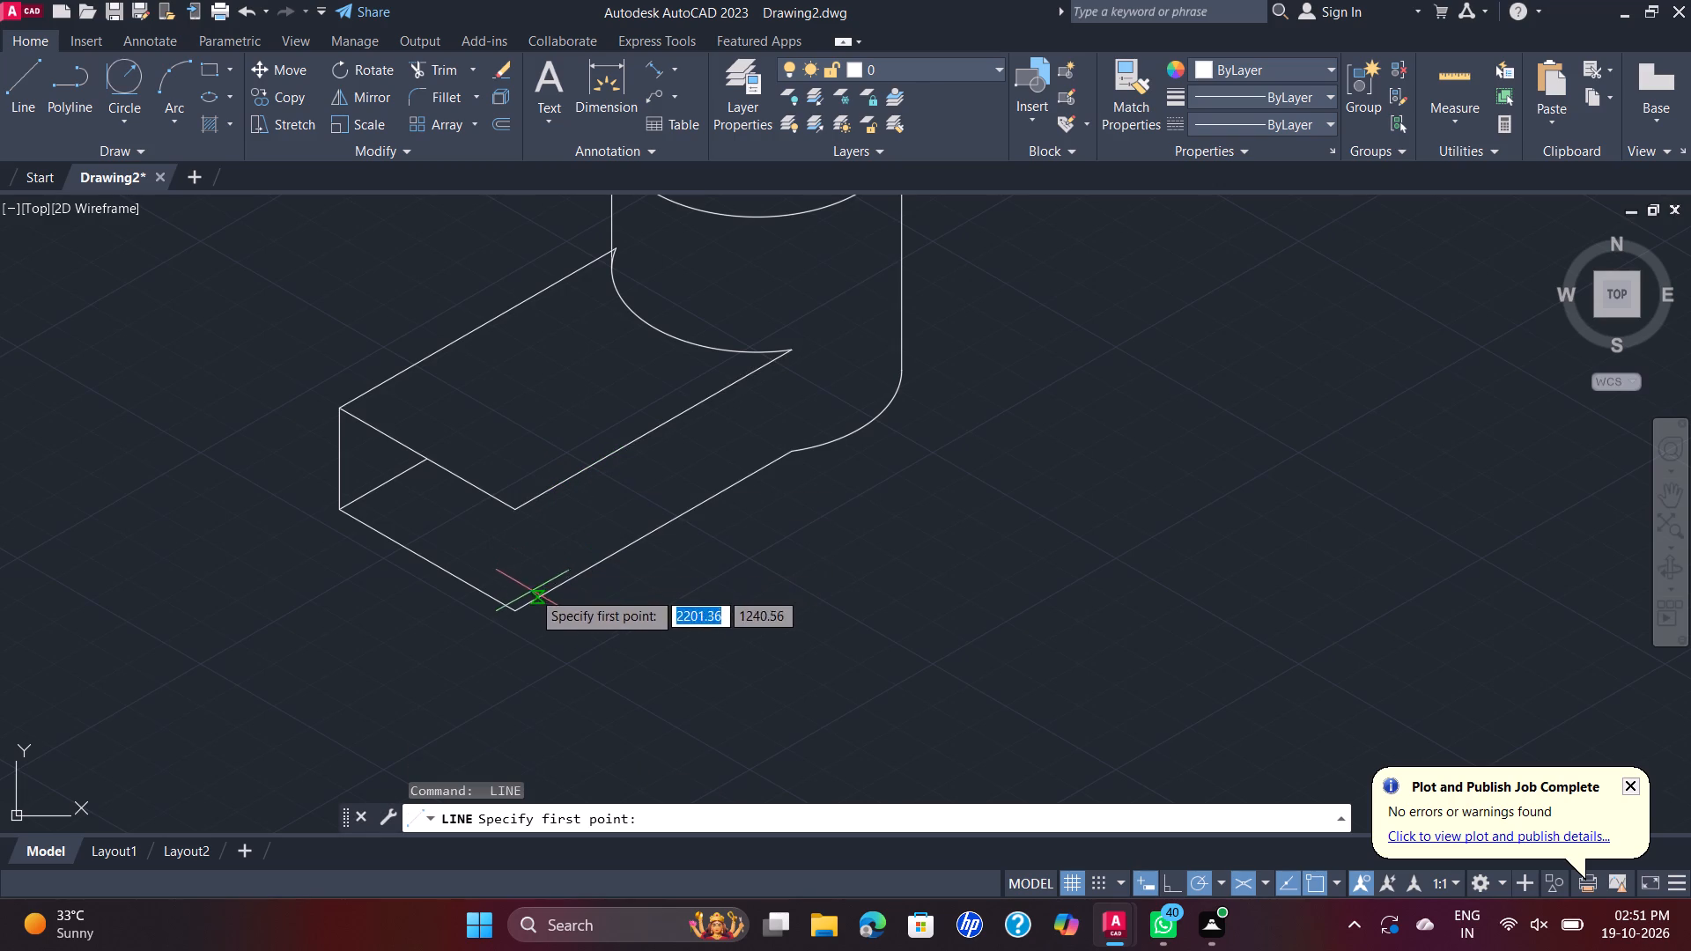
{"action": "left_click", "coordinate": [514, 608]}
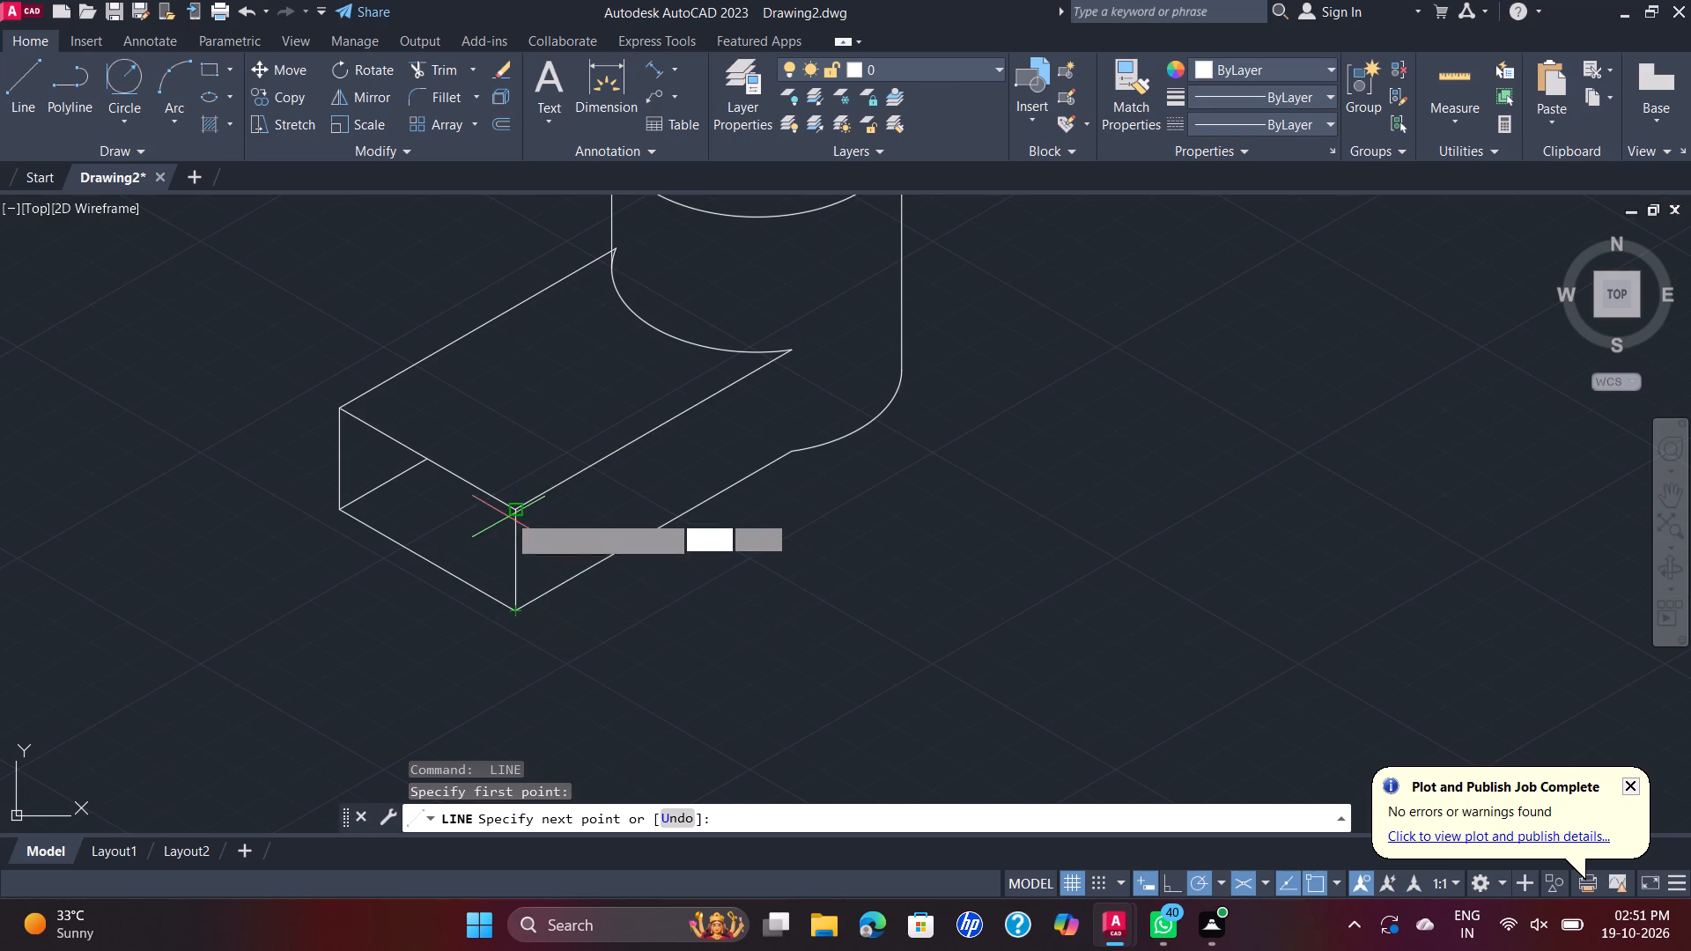
{"action": "left_click", "coordinate": [510, 505]}
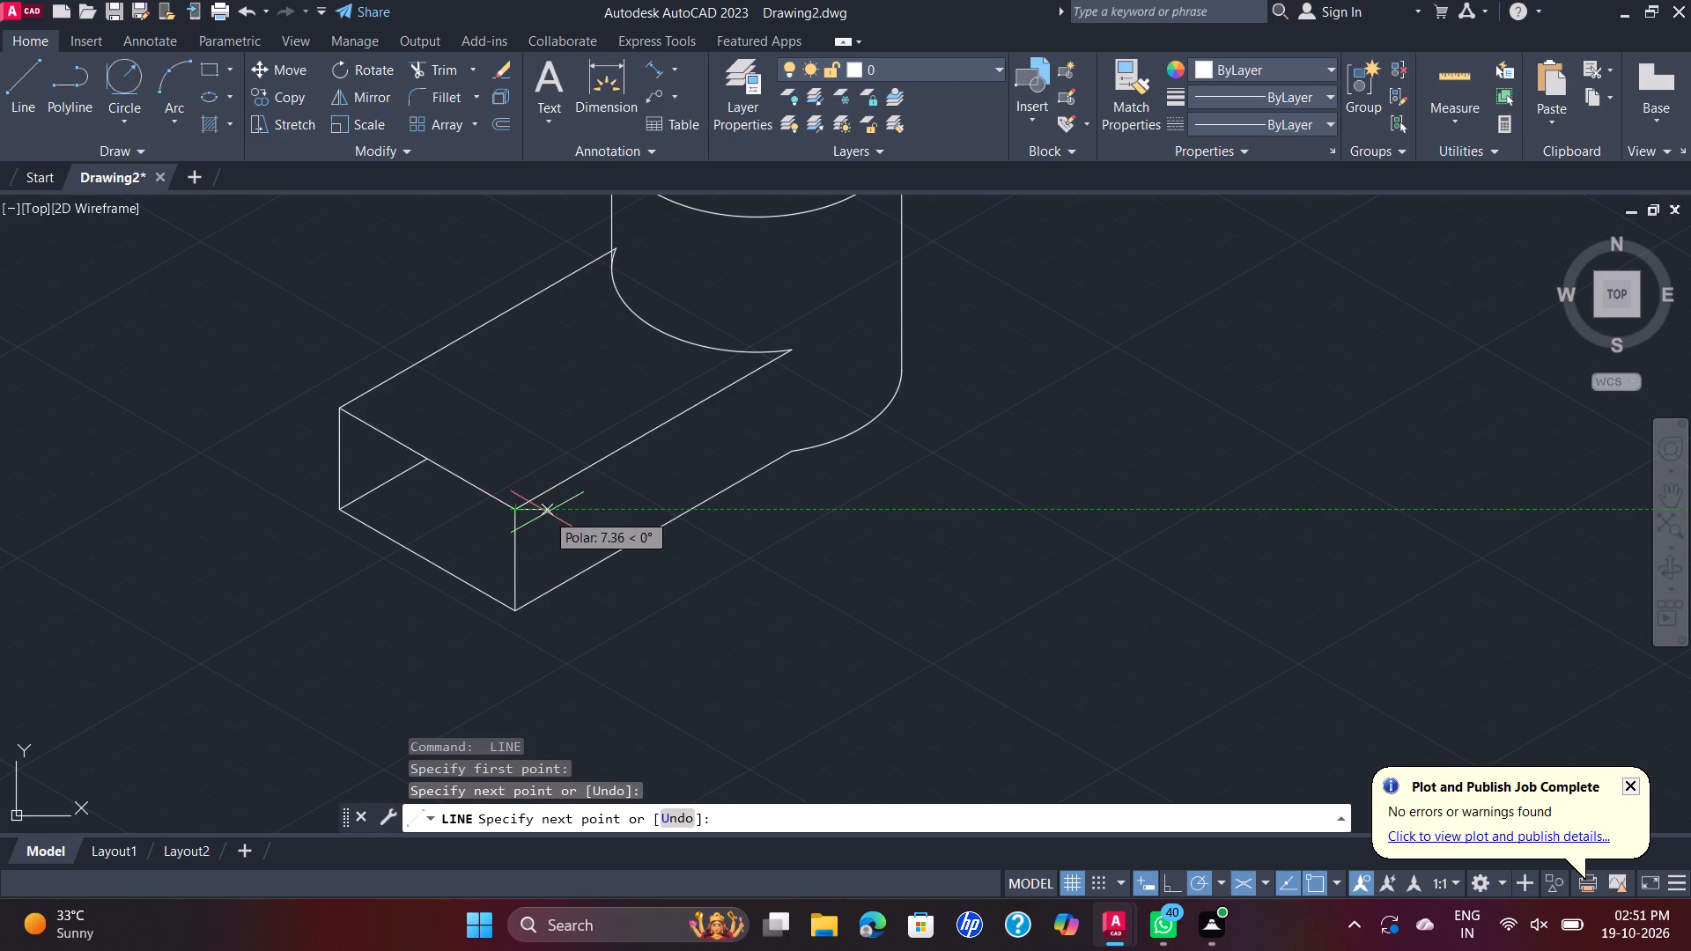
Erase the leftover hidden rear bottom line segment starting at the base's lower left free-end corner.
{"action": "key", "text": "Escape"}
{"action": "left_click", "coordinate": [390, 478]}
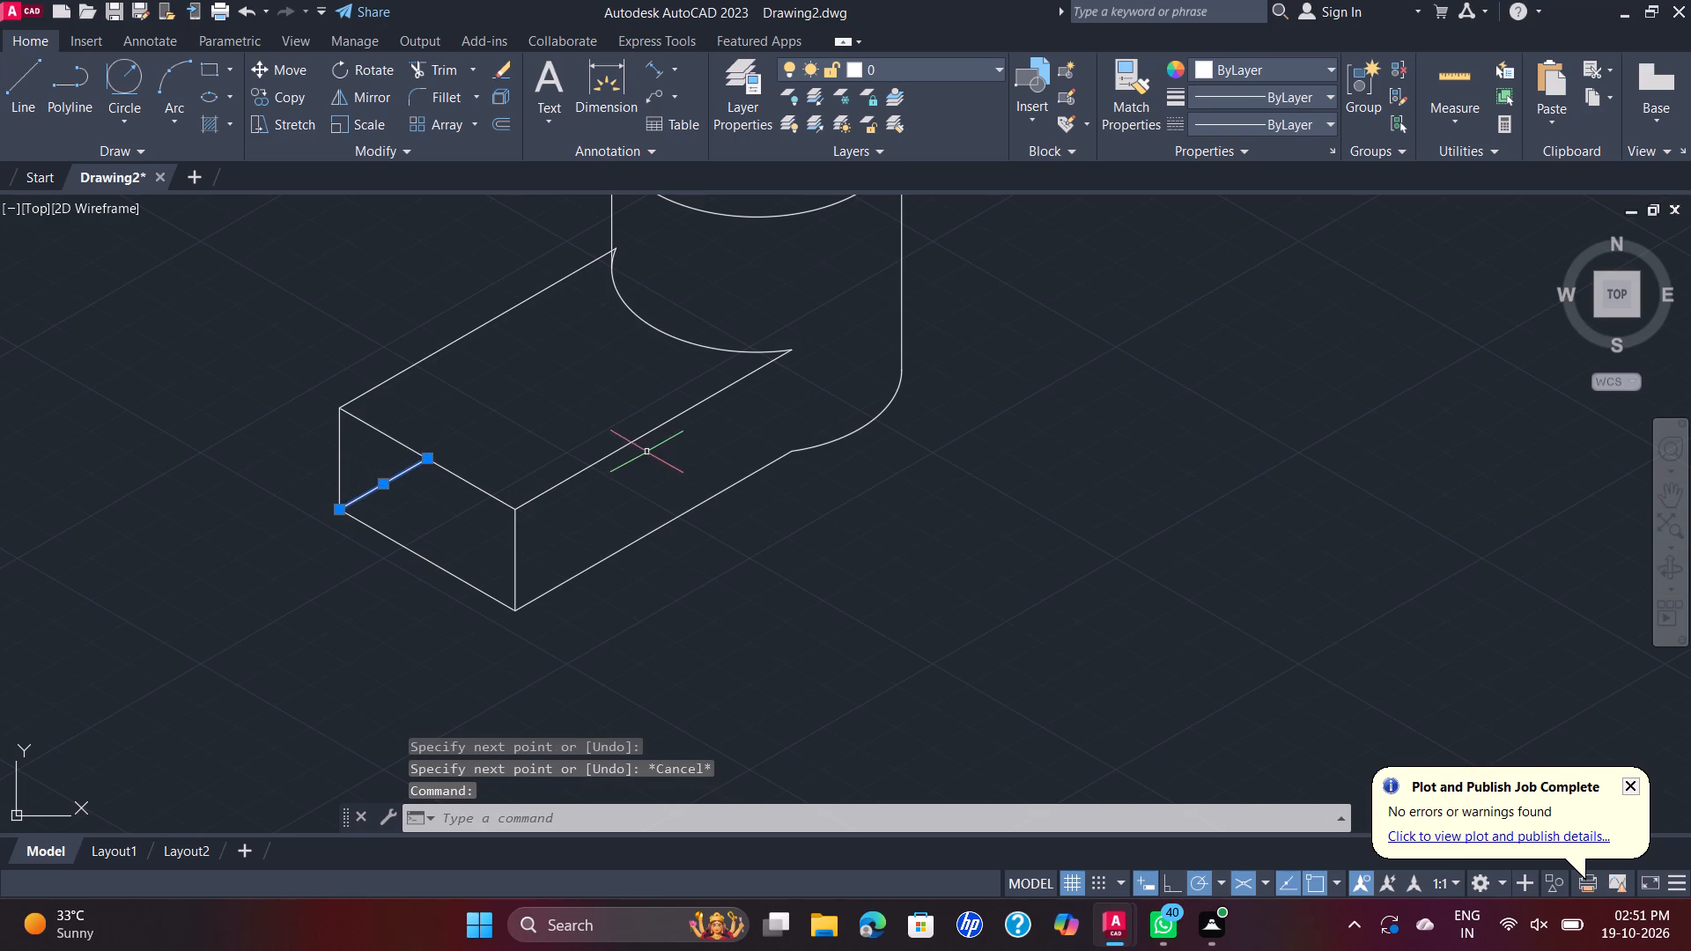
{"action": "key", "text": "Delete"}
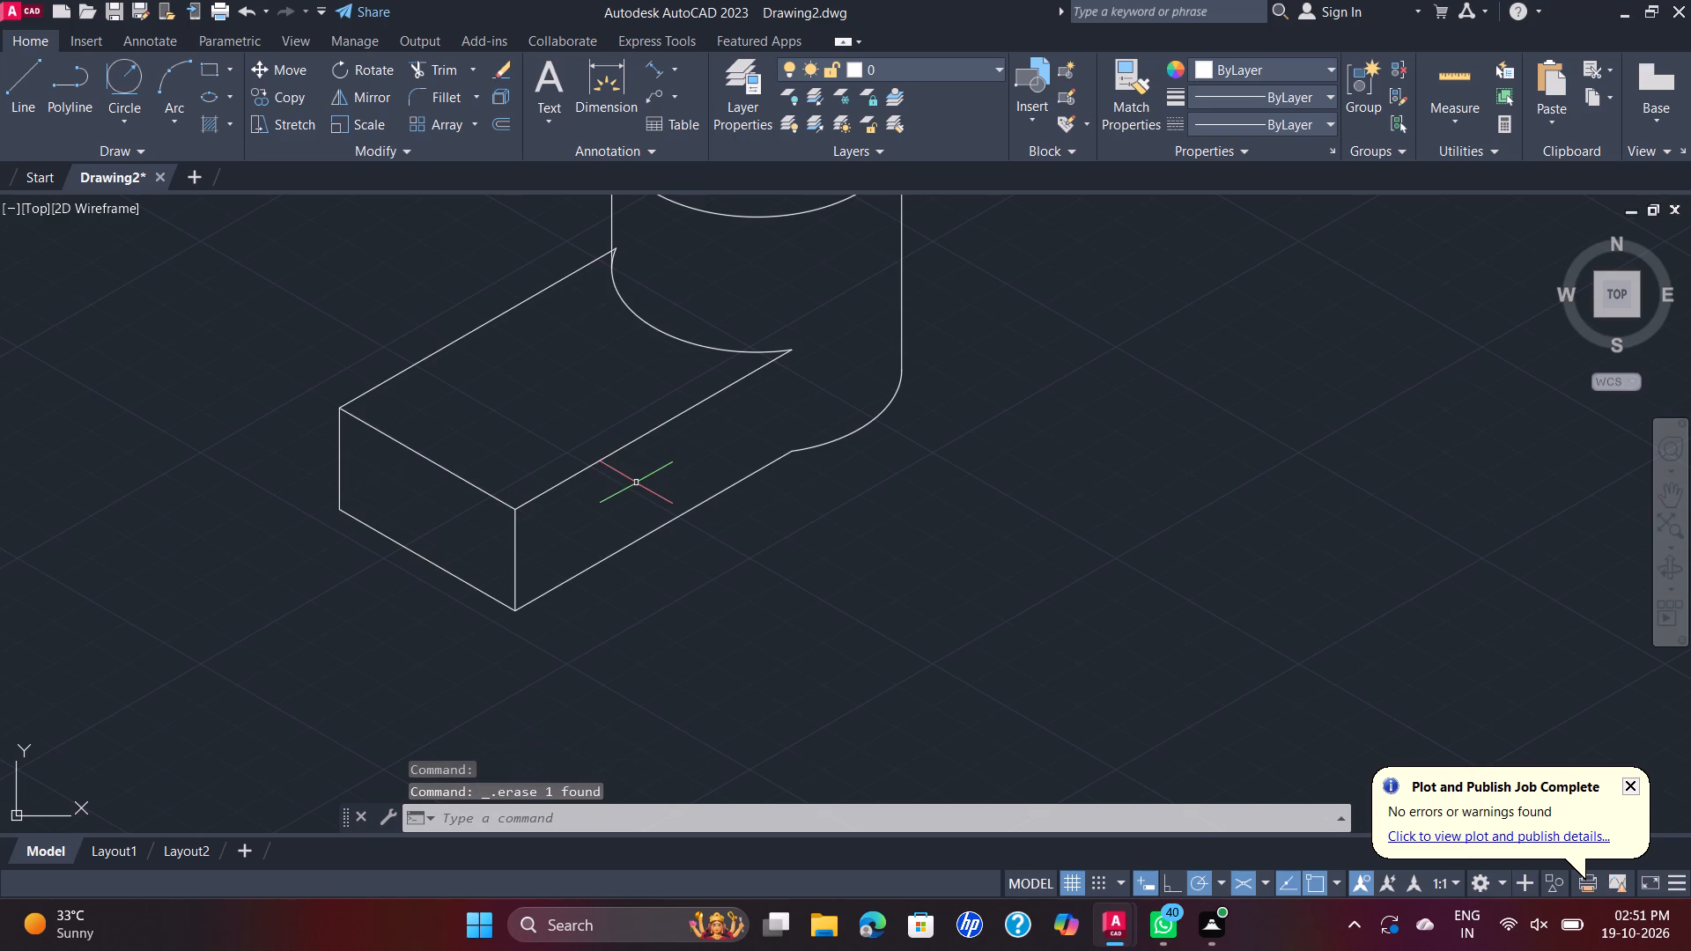
Trim the rear long top line and the short arc tip where they overrun the cylinder's left vertical edge.
{"action": "middle_click_drag", "start_coordinate": [735, 475], "coordinate": [739, 510]}
{"action": "scroll", "coordinate": [735, 475], "scroll_direction": "down", "scroll_amount": 1}
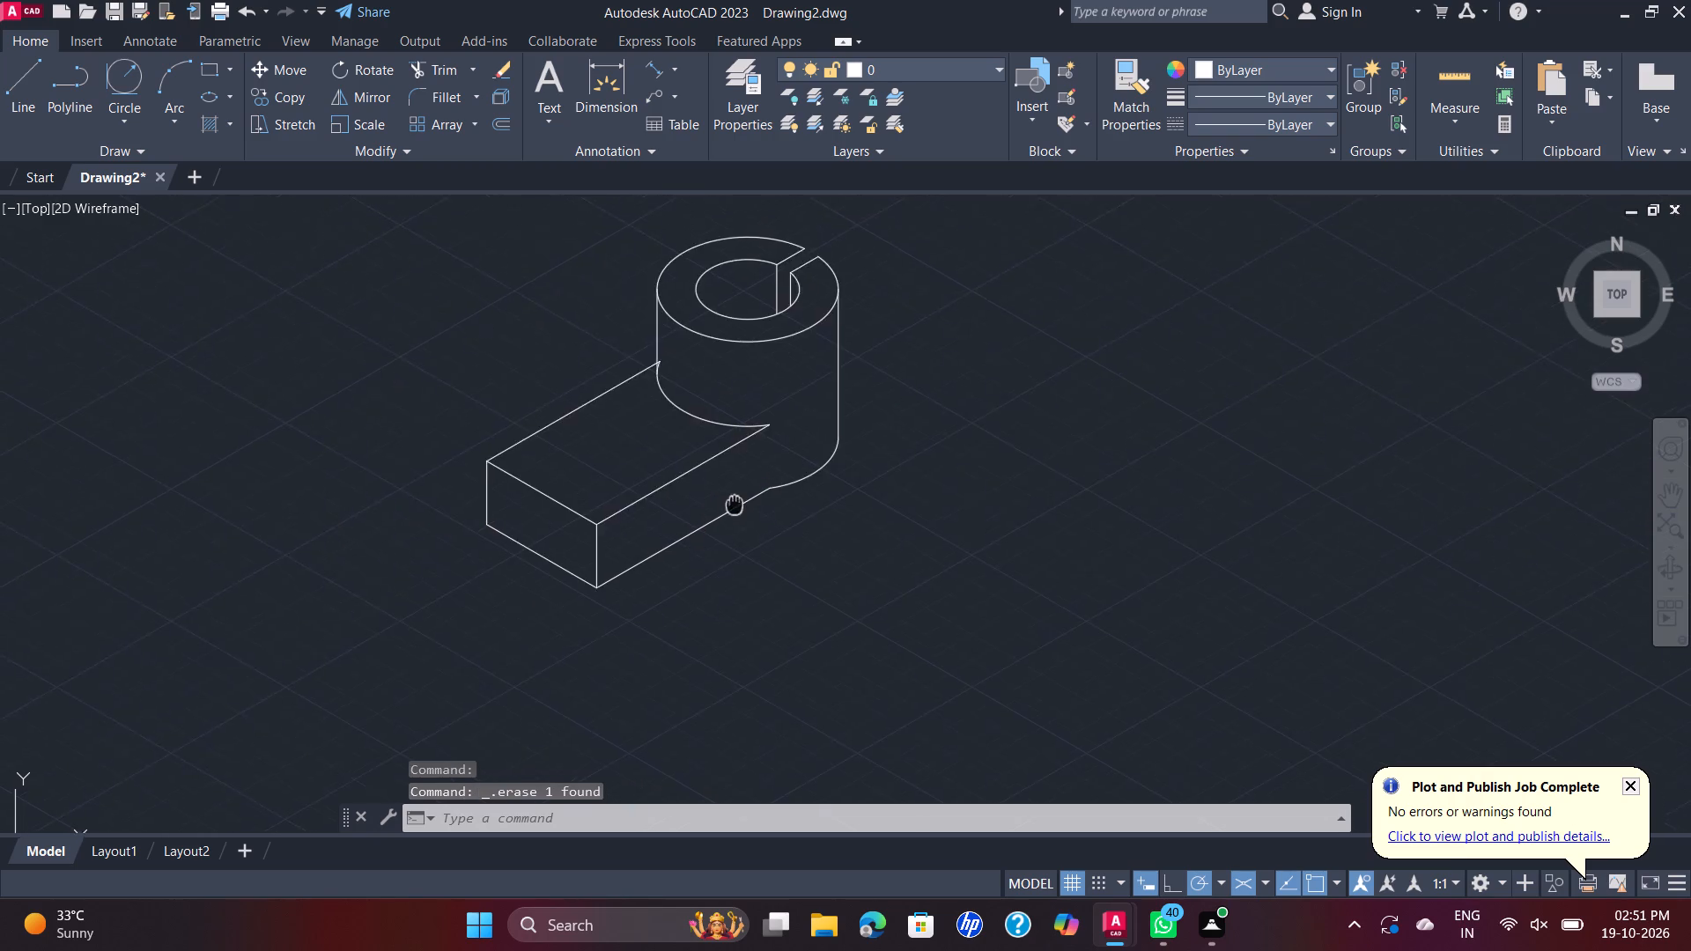
{"action": "middle_click_drag", "start_coordinate": [739, 510], "coordinate": [809, 531]}
{"action": "scroll", "coordinate": [720, 388], "scroll_direction": "up", "scroll_amount": 3}
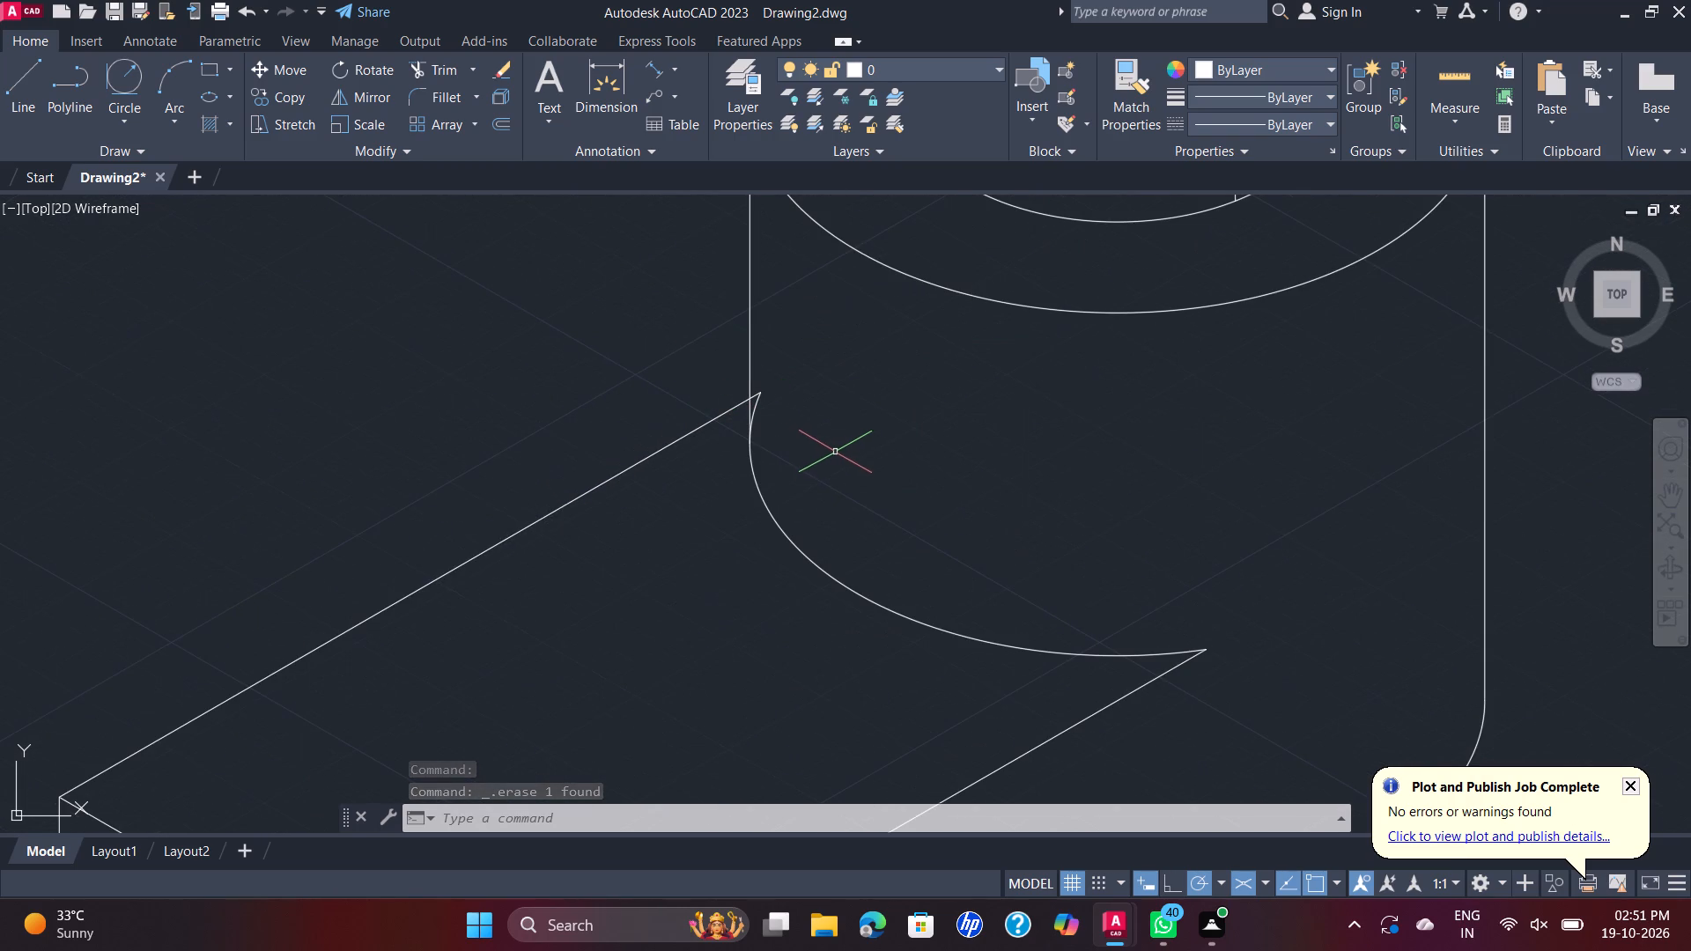
{"action": "type", "text": "TR"}
{"action": "key", "text": "Return"}
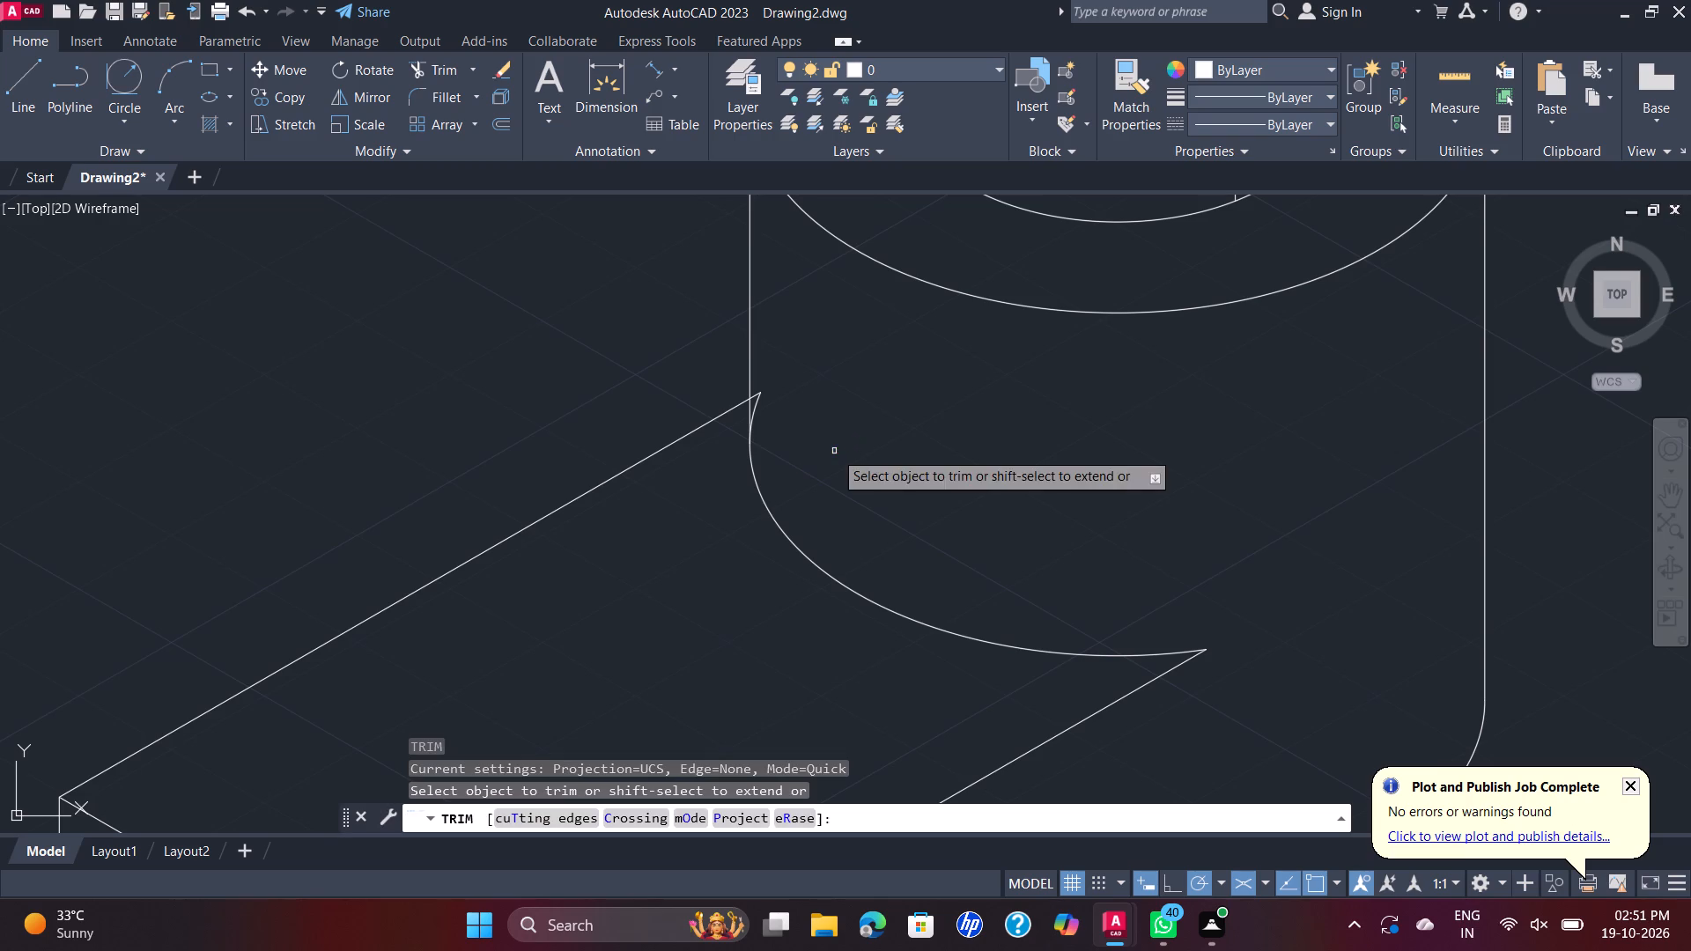
{"action": "scroll", "coordinate": [775, 397], "scroll_direction": "up", "scroll_amount": 2}
{"action": "left_click", "coordinate": [722, 371]}
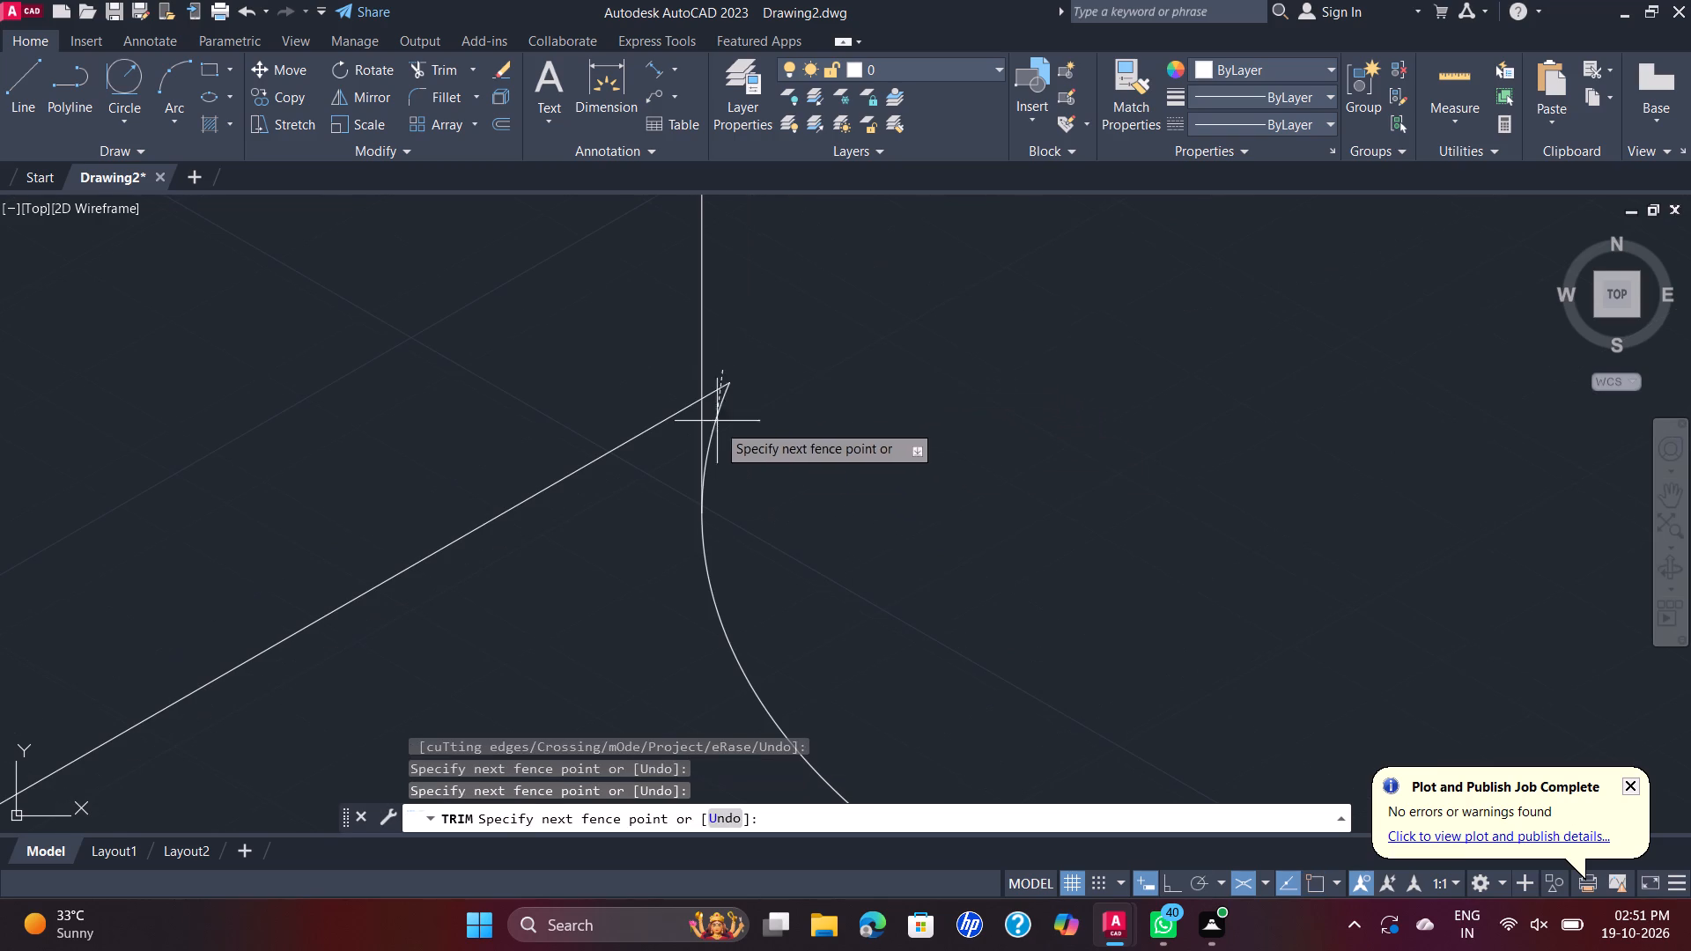
{"action": "left_click", "coordinate": [711, 453]}
{"action": "key", "text": "Escape"}
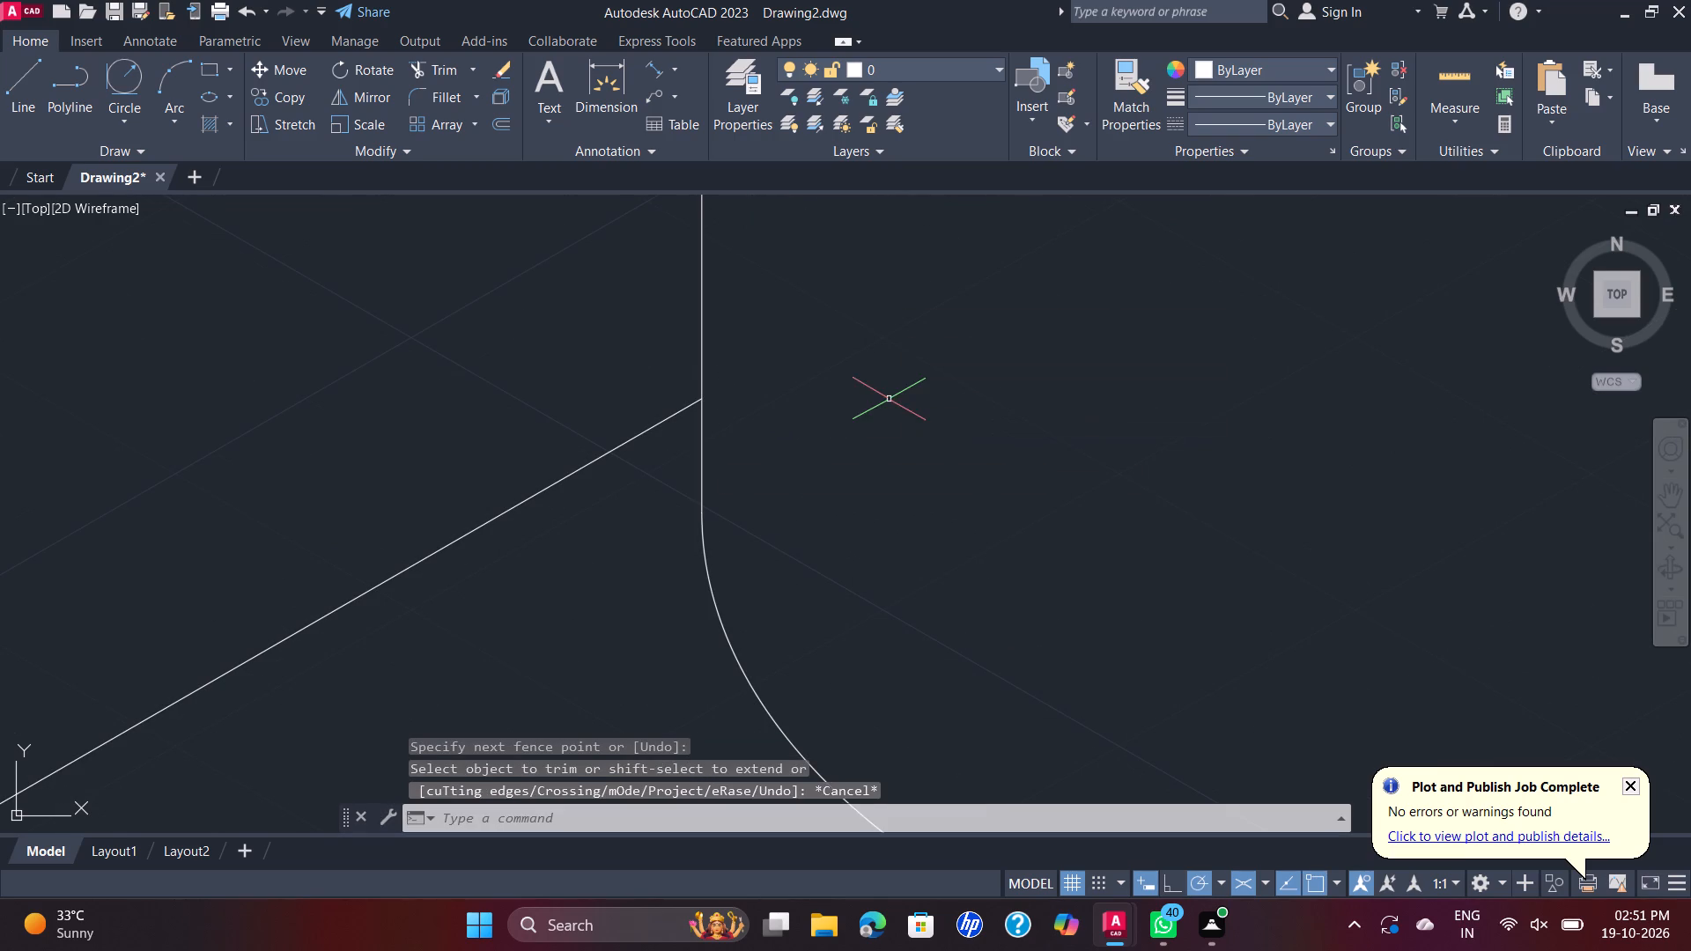
Draw a 16 mm radius isocircle in the left isoplane, centred on the midpoint of the base's free-end top edge.
{"action": "scroll", "coordinate": [889, 399], "scroll_direction": "down", "scroll_amount": 5}
{"action": "scroll", "coordinate": [870, 402], "scroll_direction": "up", "scroll_amount": 1}
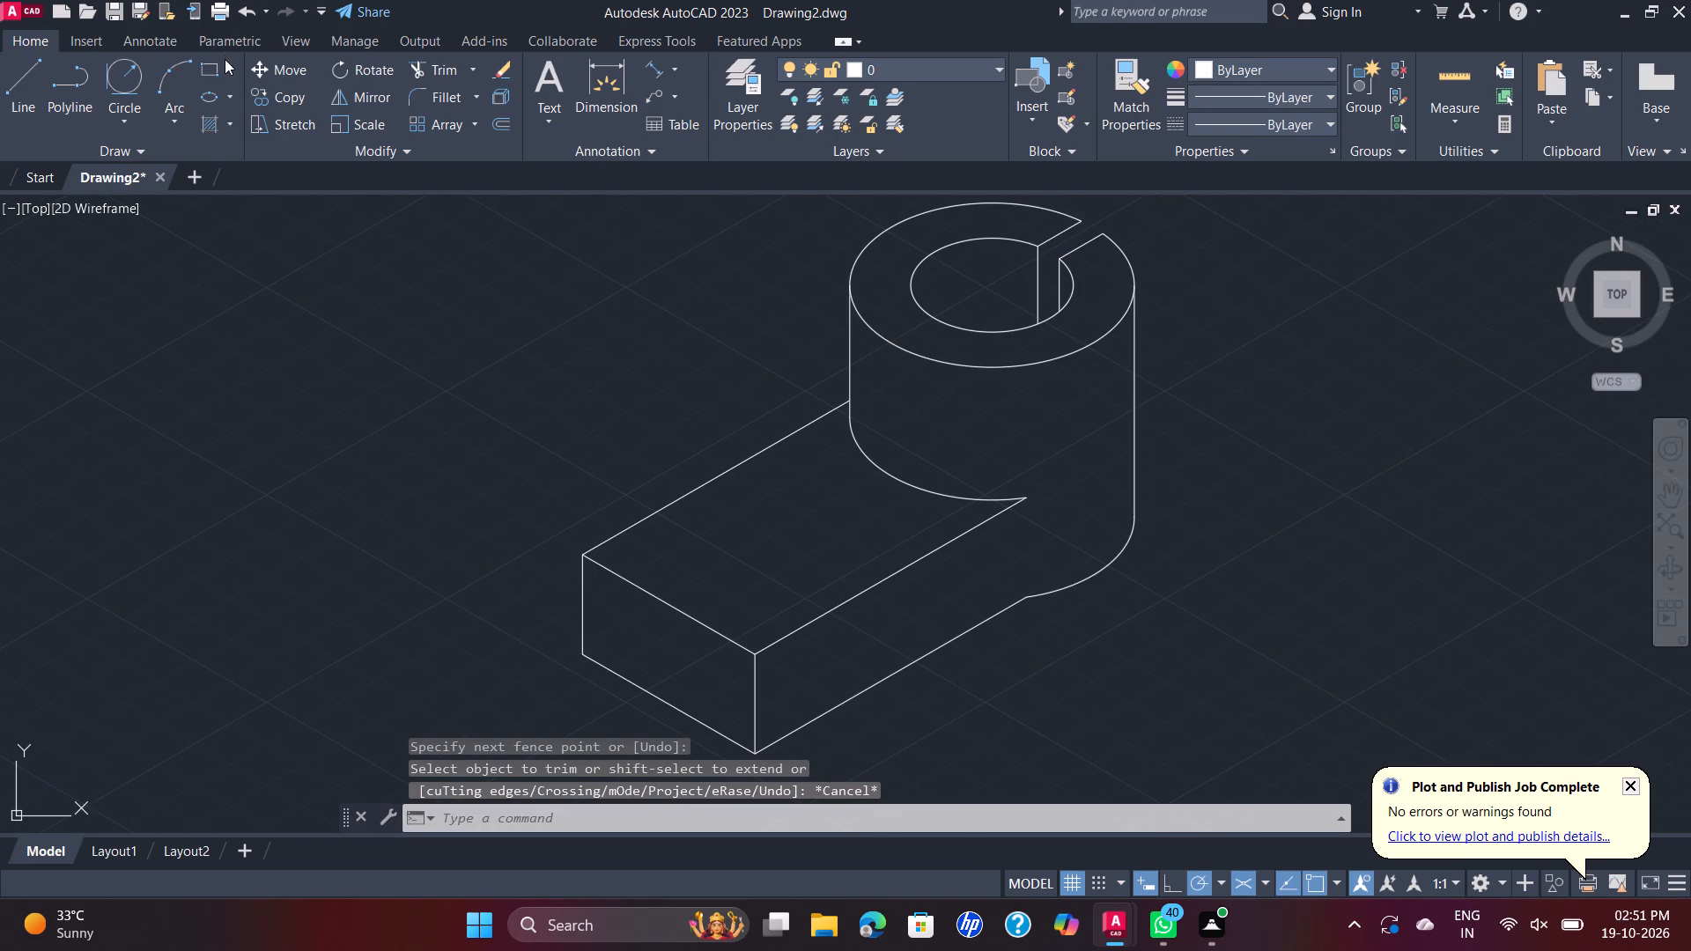
{"action": "left_click", "coordinate": [230, 92]}
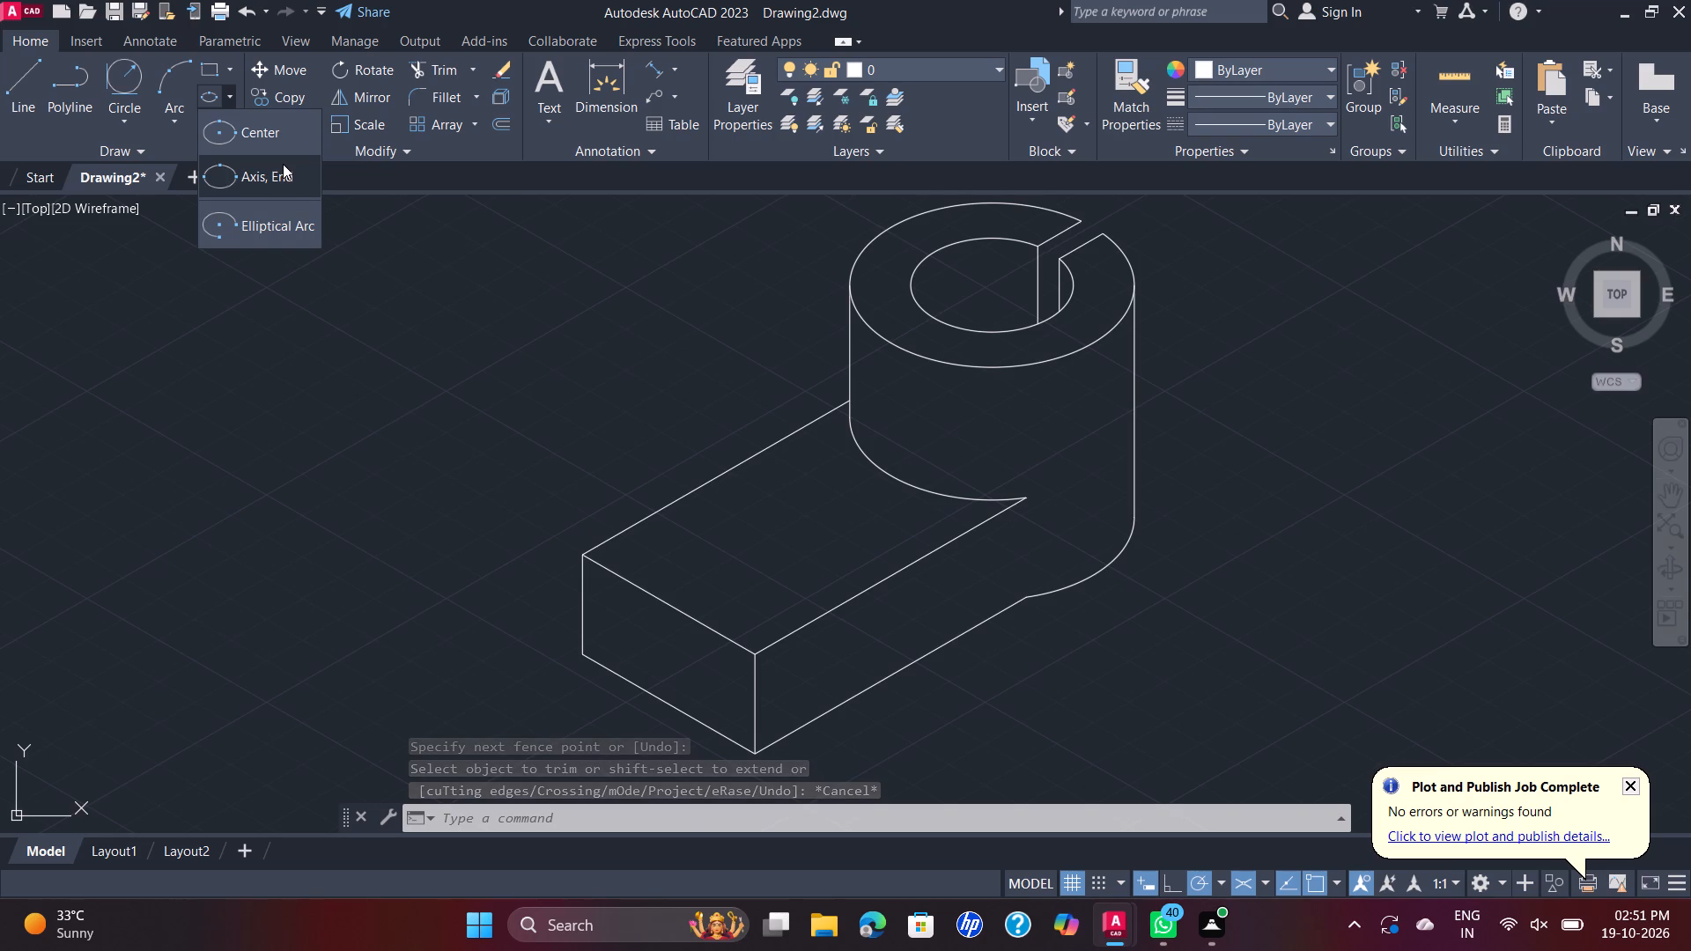
{"action": "left_click", "coordinate": [283, 164]}
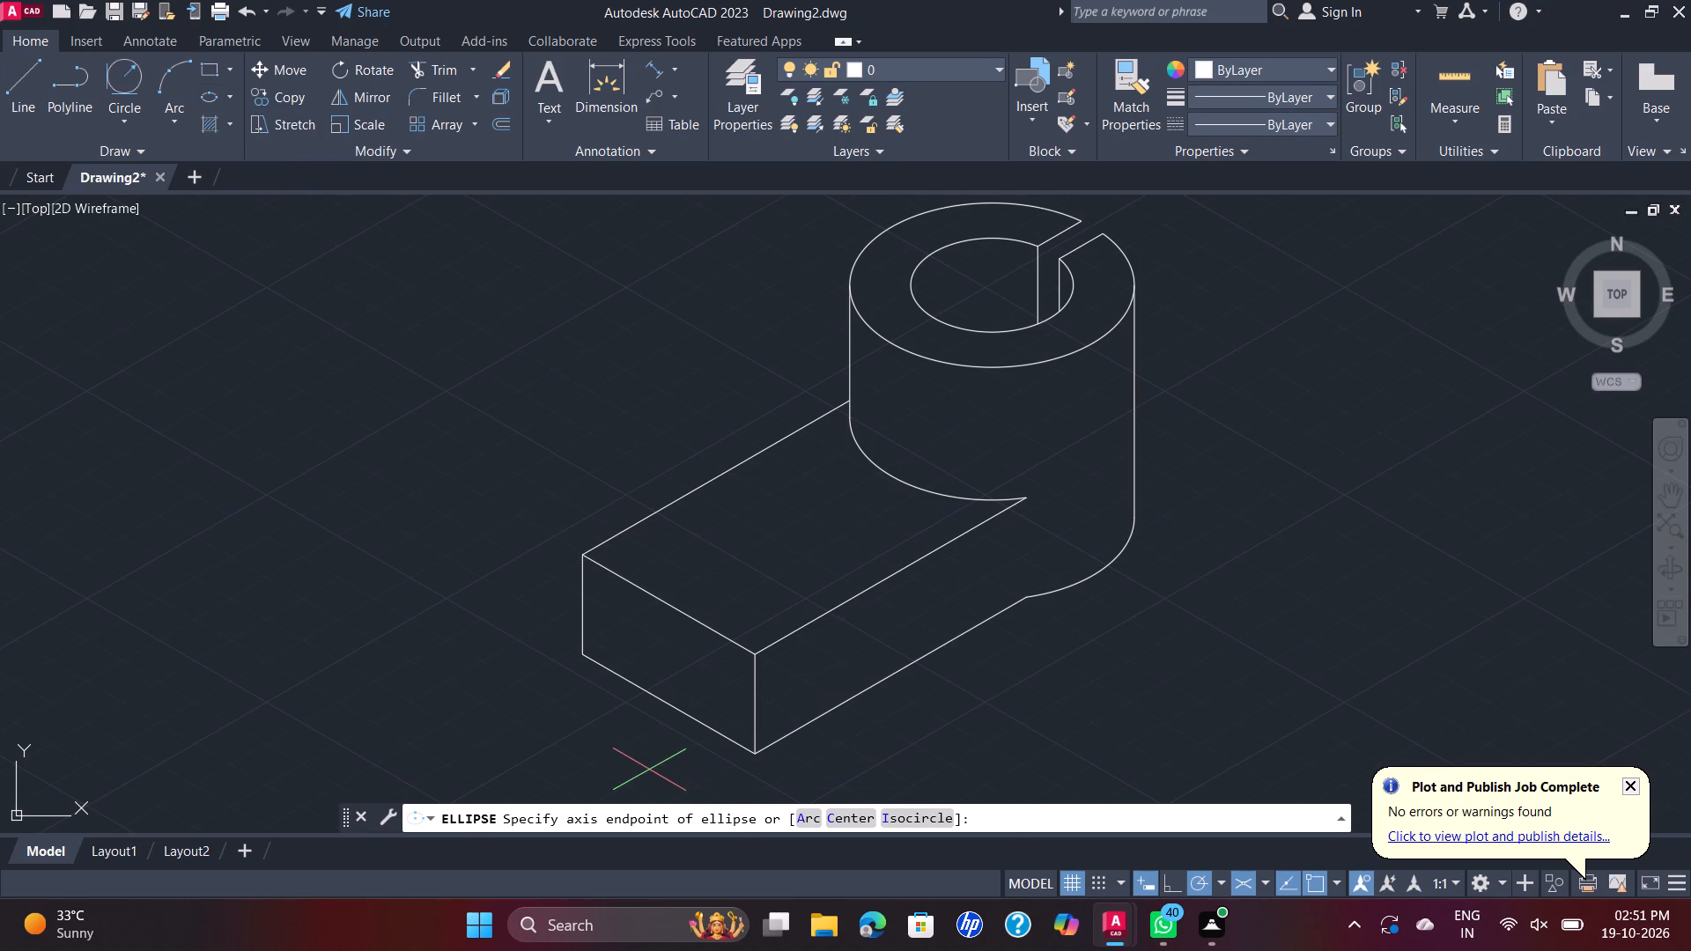
{"action": "left_click", "coordinate": [930, 816]}
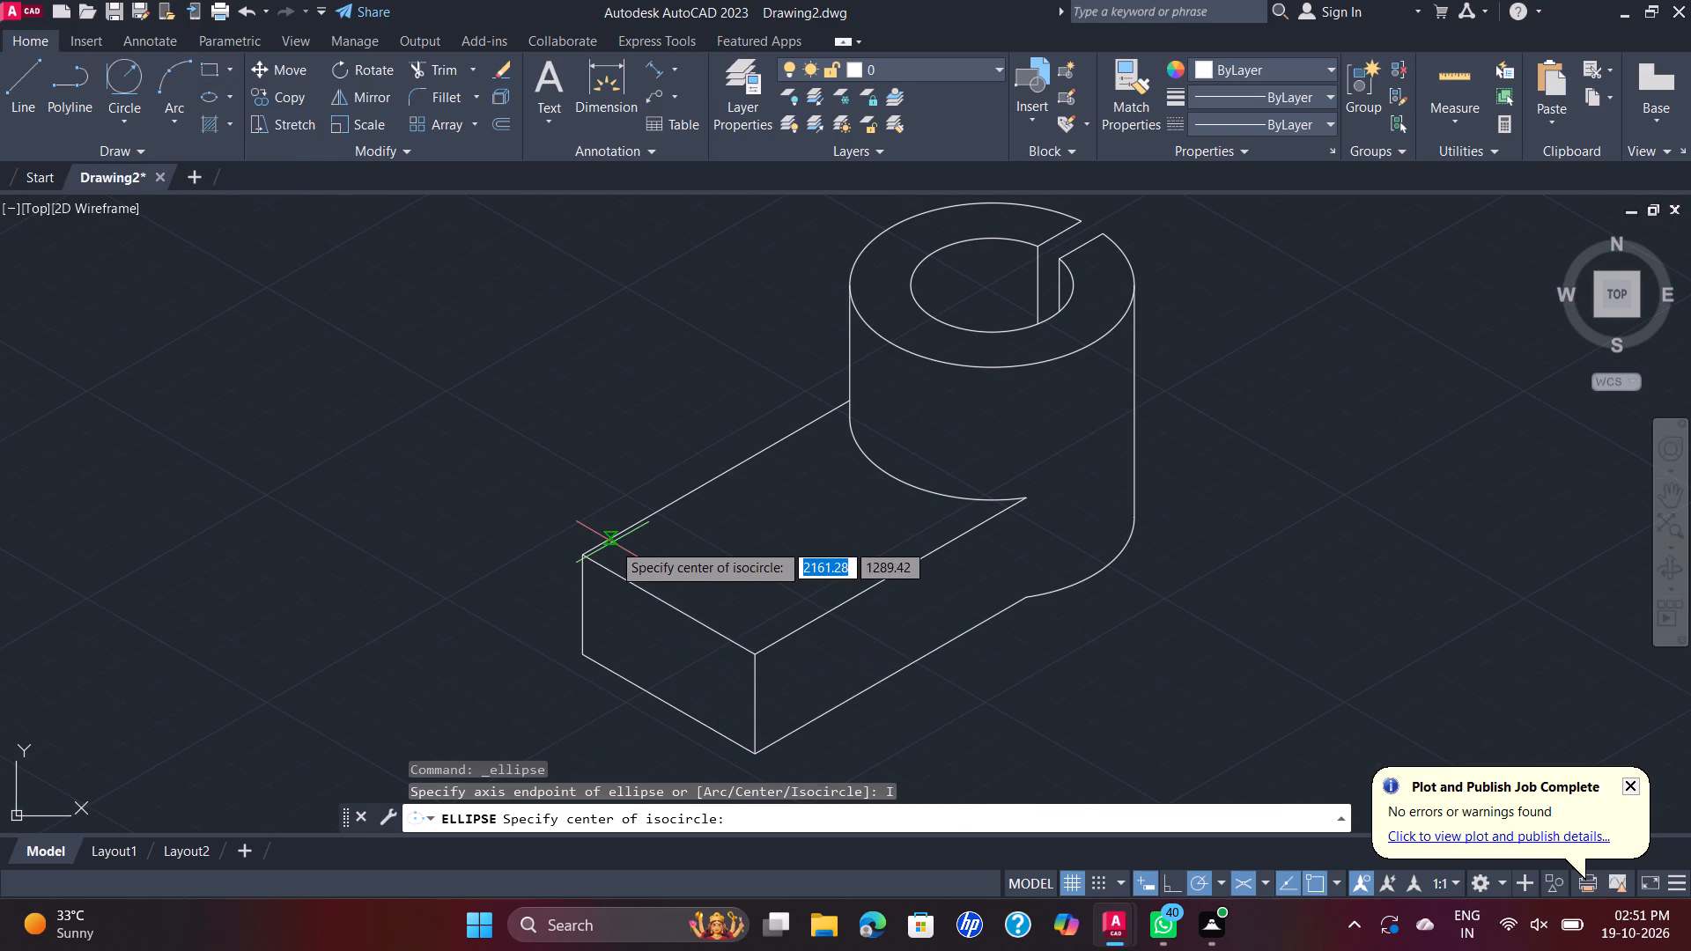
{"action": "left_click", "coordinate": [667, 605]}
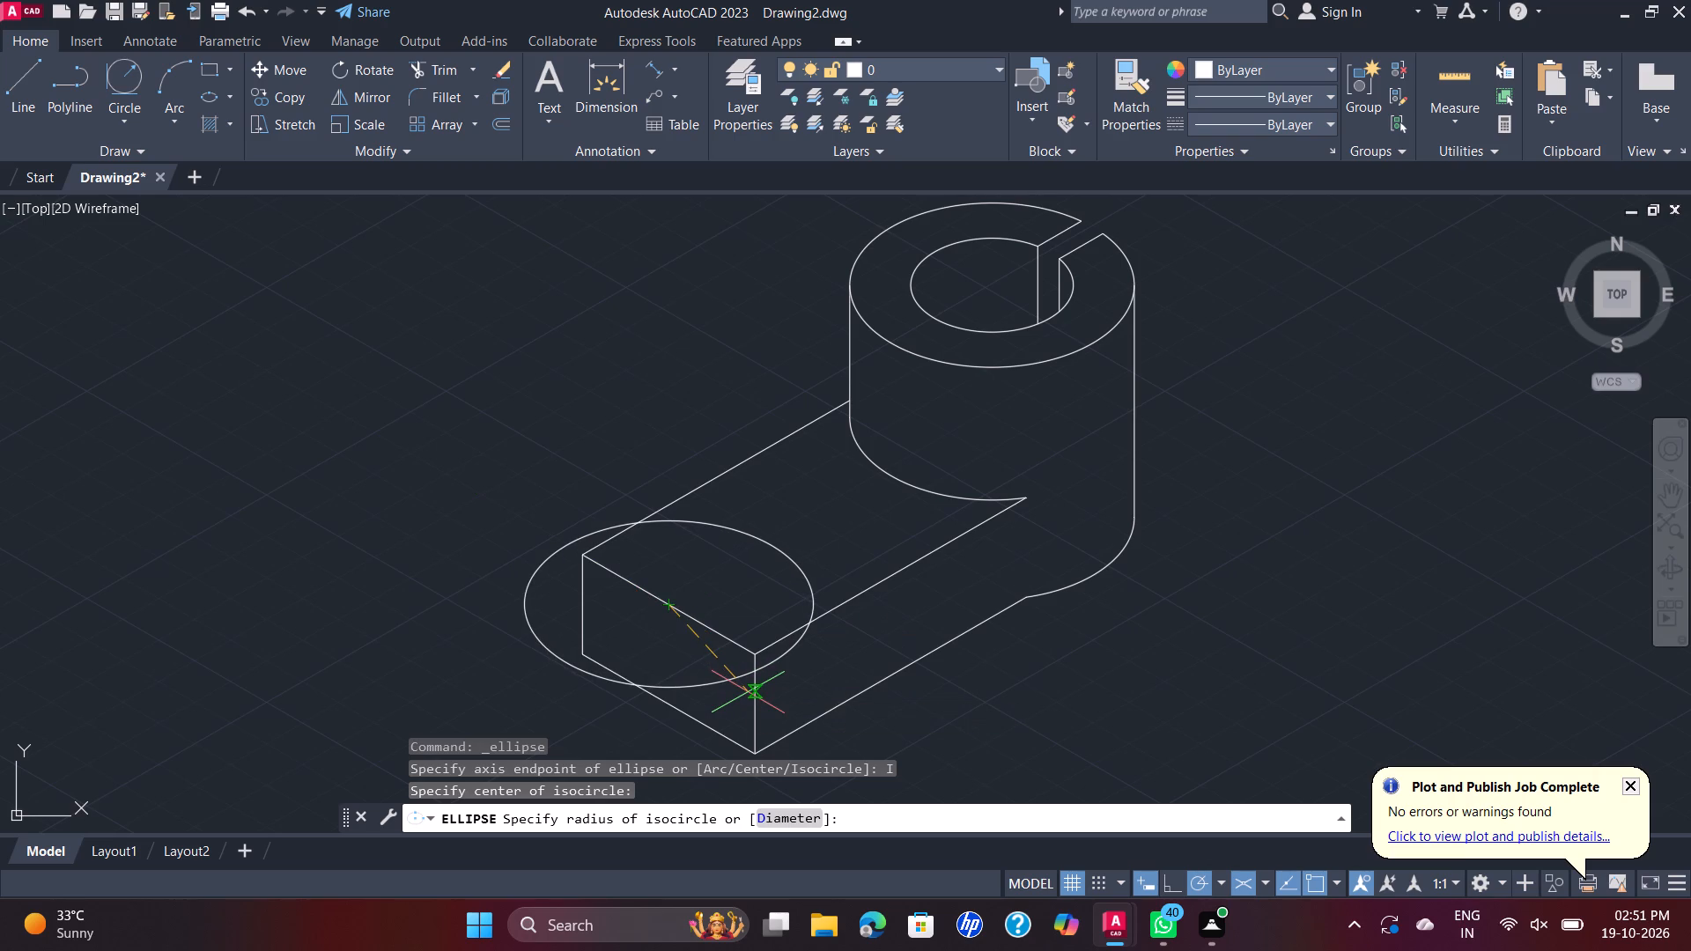
{"action": "key", "text": "F5"}
{"action": "key", "text": "F5"}
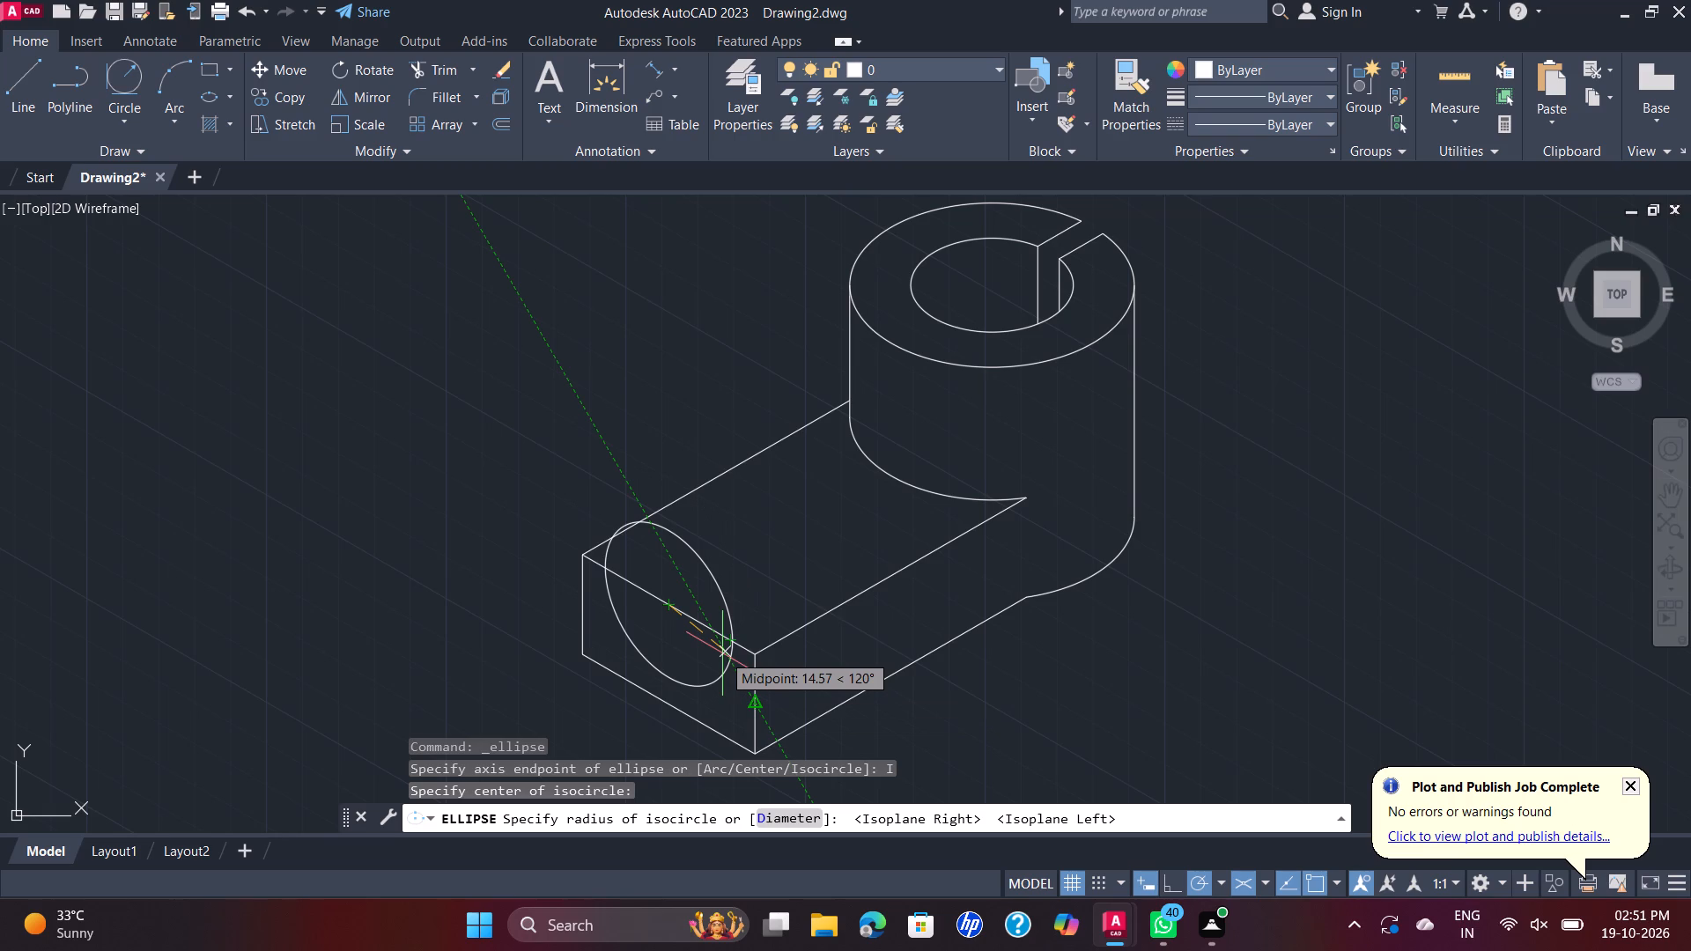
{"action": "key", "text": "1"}
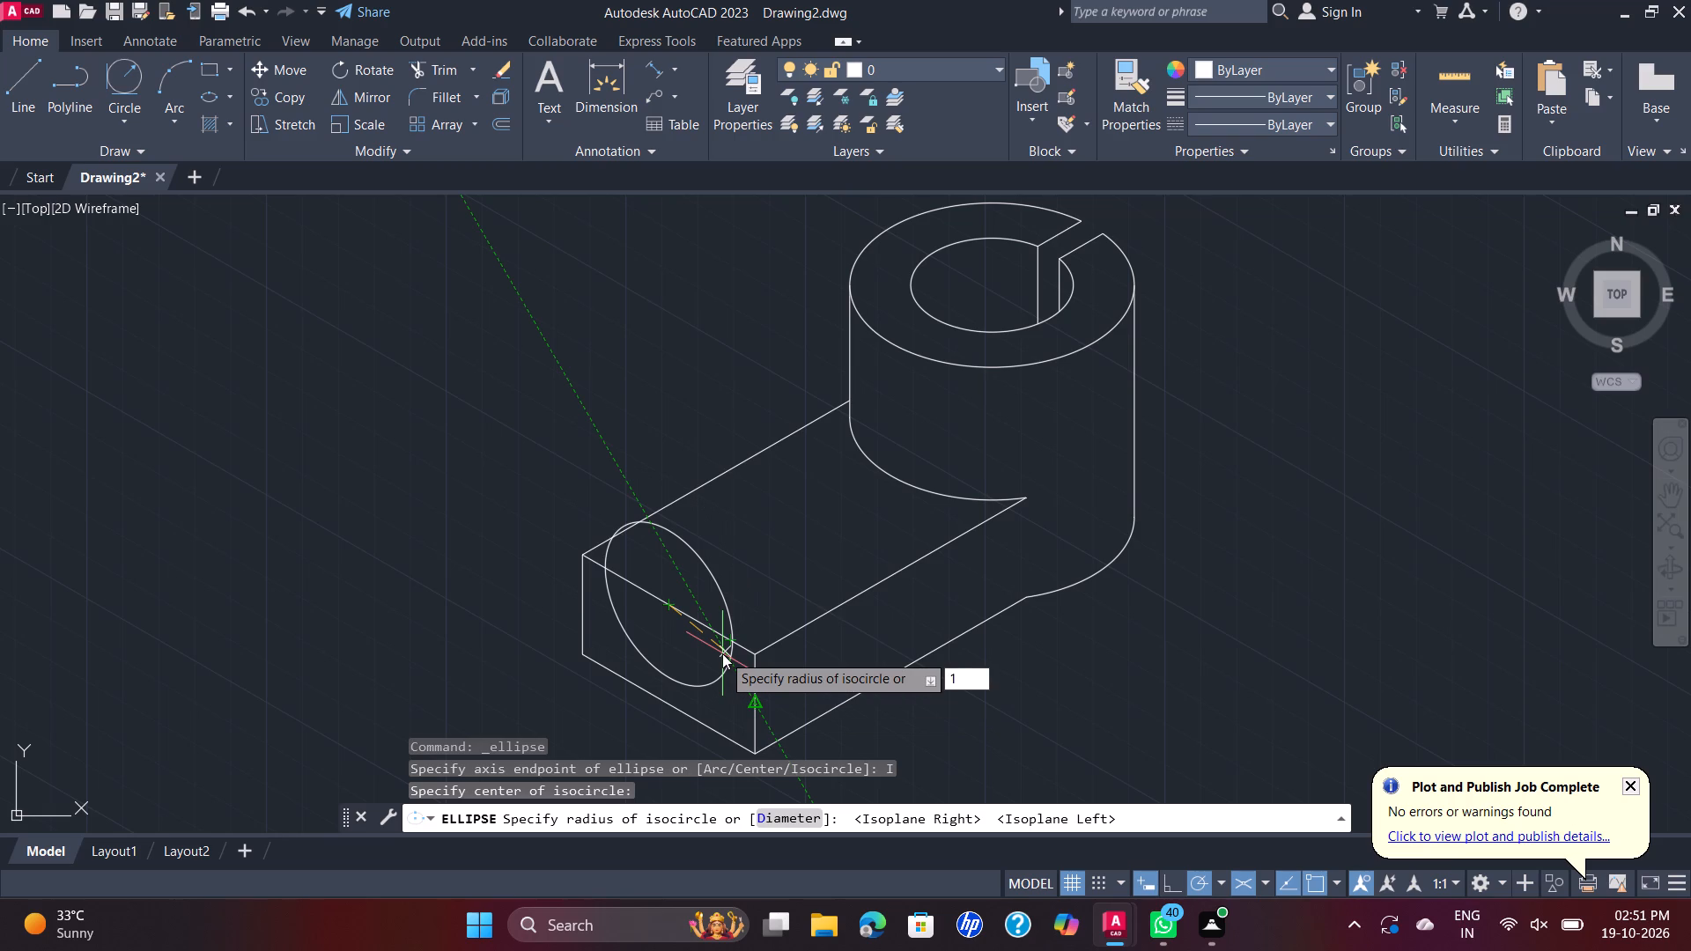
{"action": "key", "text": "6"}
{"action": "key", "text": "Return"}
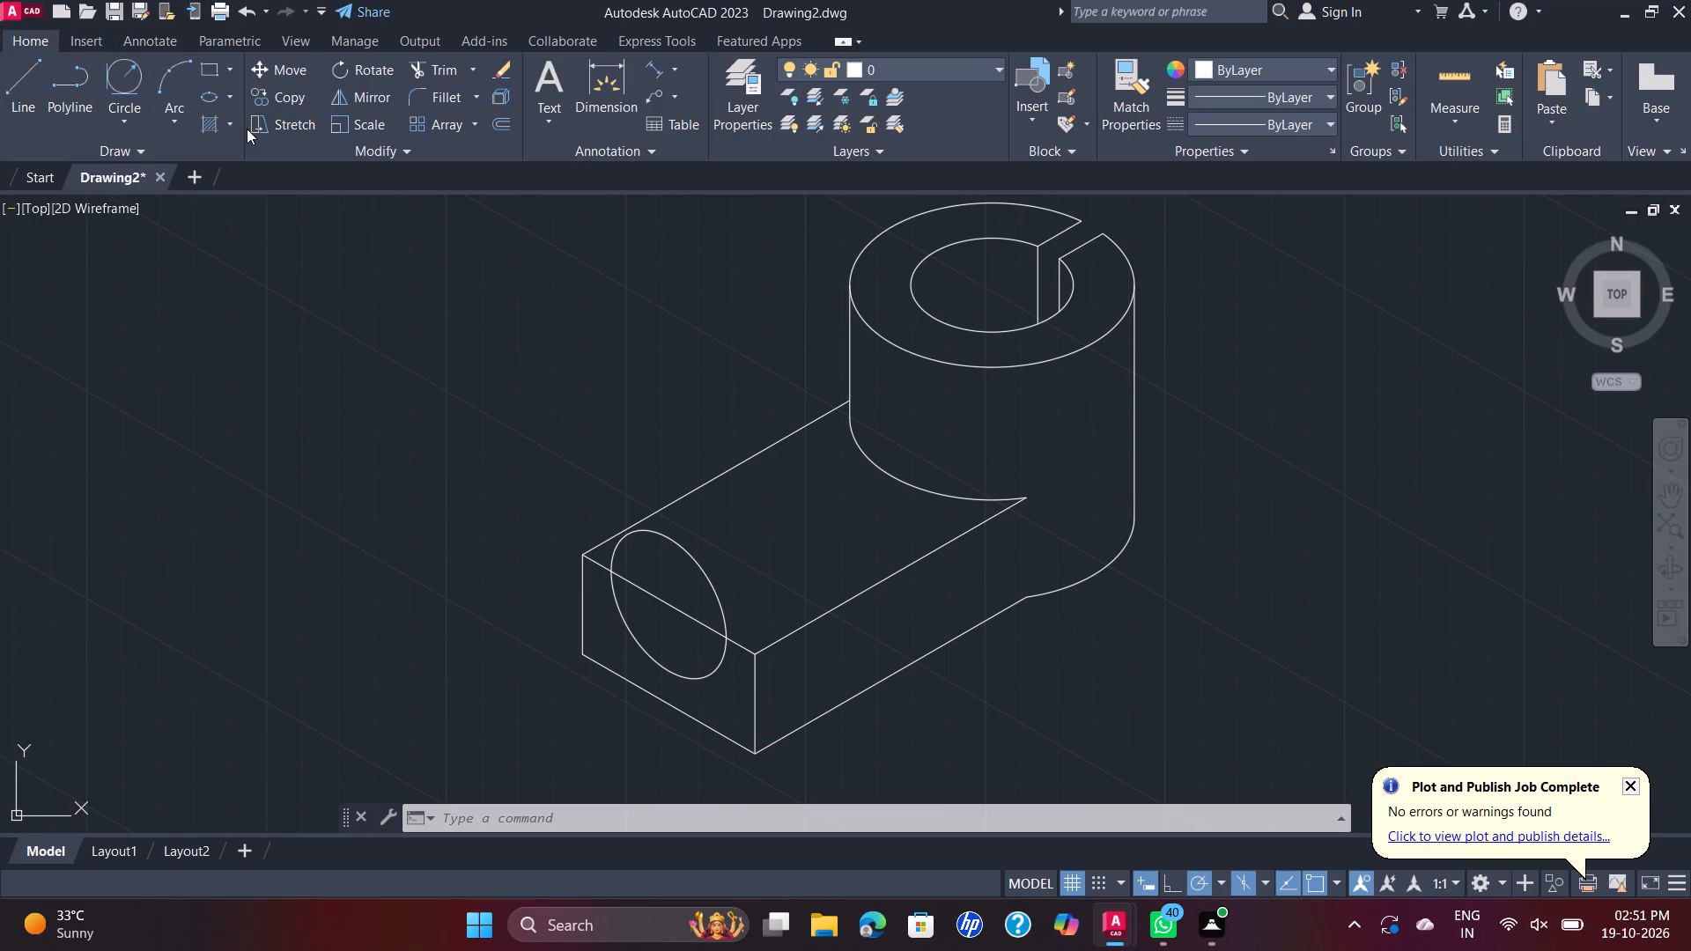
Copy the 16 mm radius isocircle 40 mm along the base at 30°, using its centre as base point.
{"action": "left_click", "coordinate": [284, 101]}
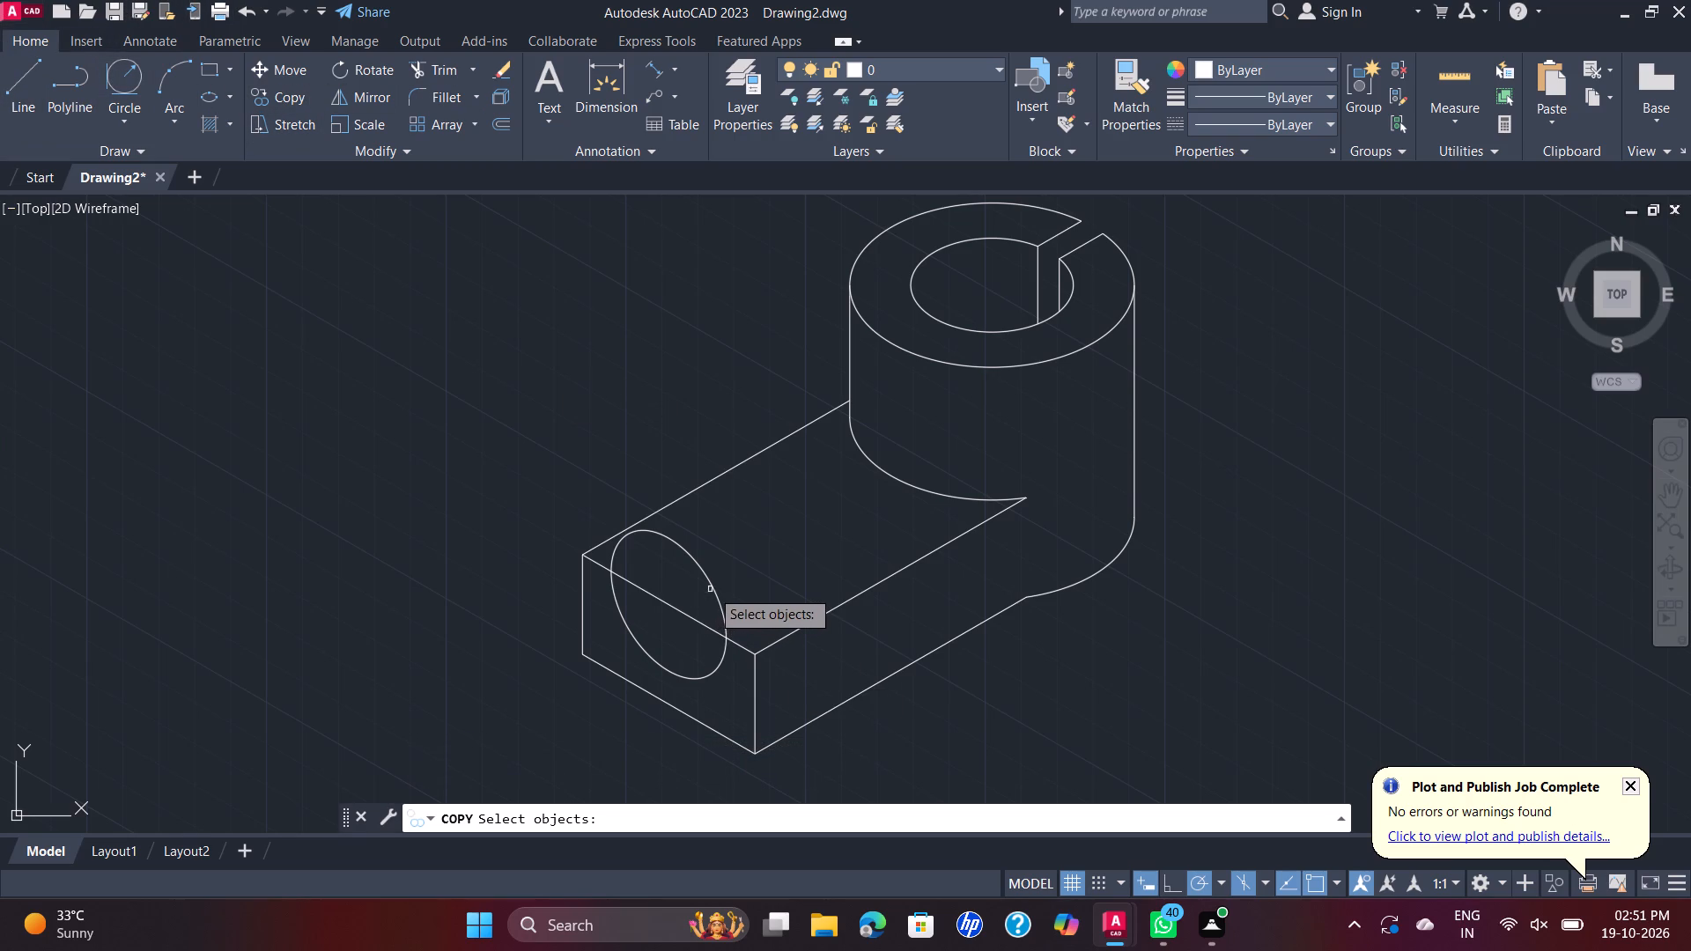
{"action": "left_click", "coordinate": [711, 589]}
{"action": "right_click", "coordinate": [710, 589]}
{"action": "left_click", "coordinate": [669, 603]}
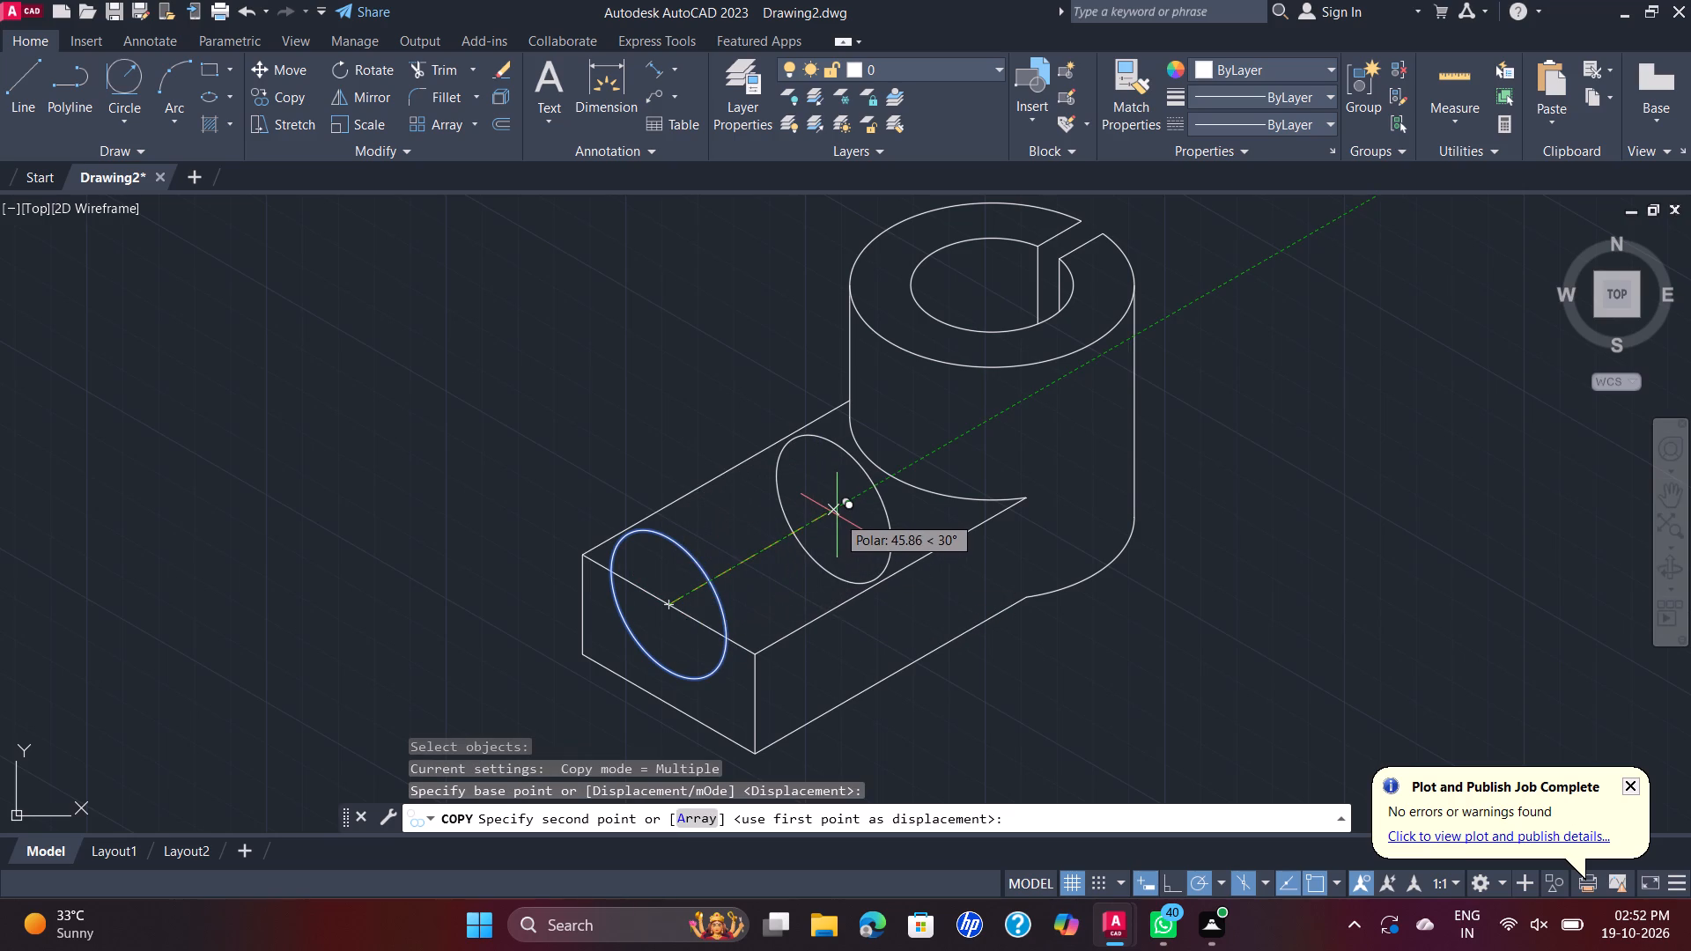
{"action": "type", "text": "40"}
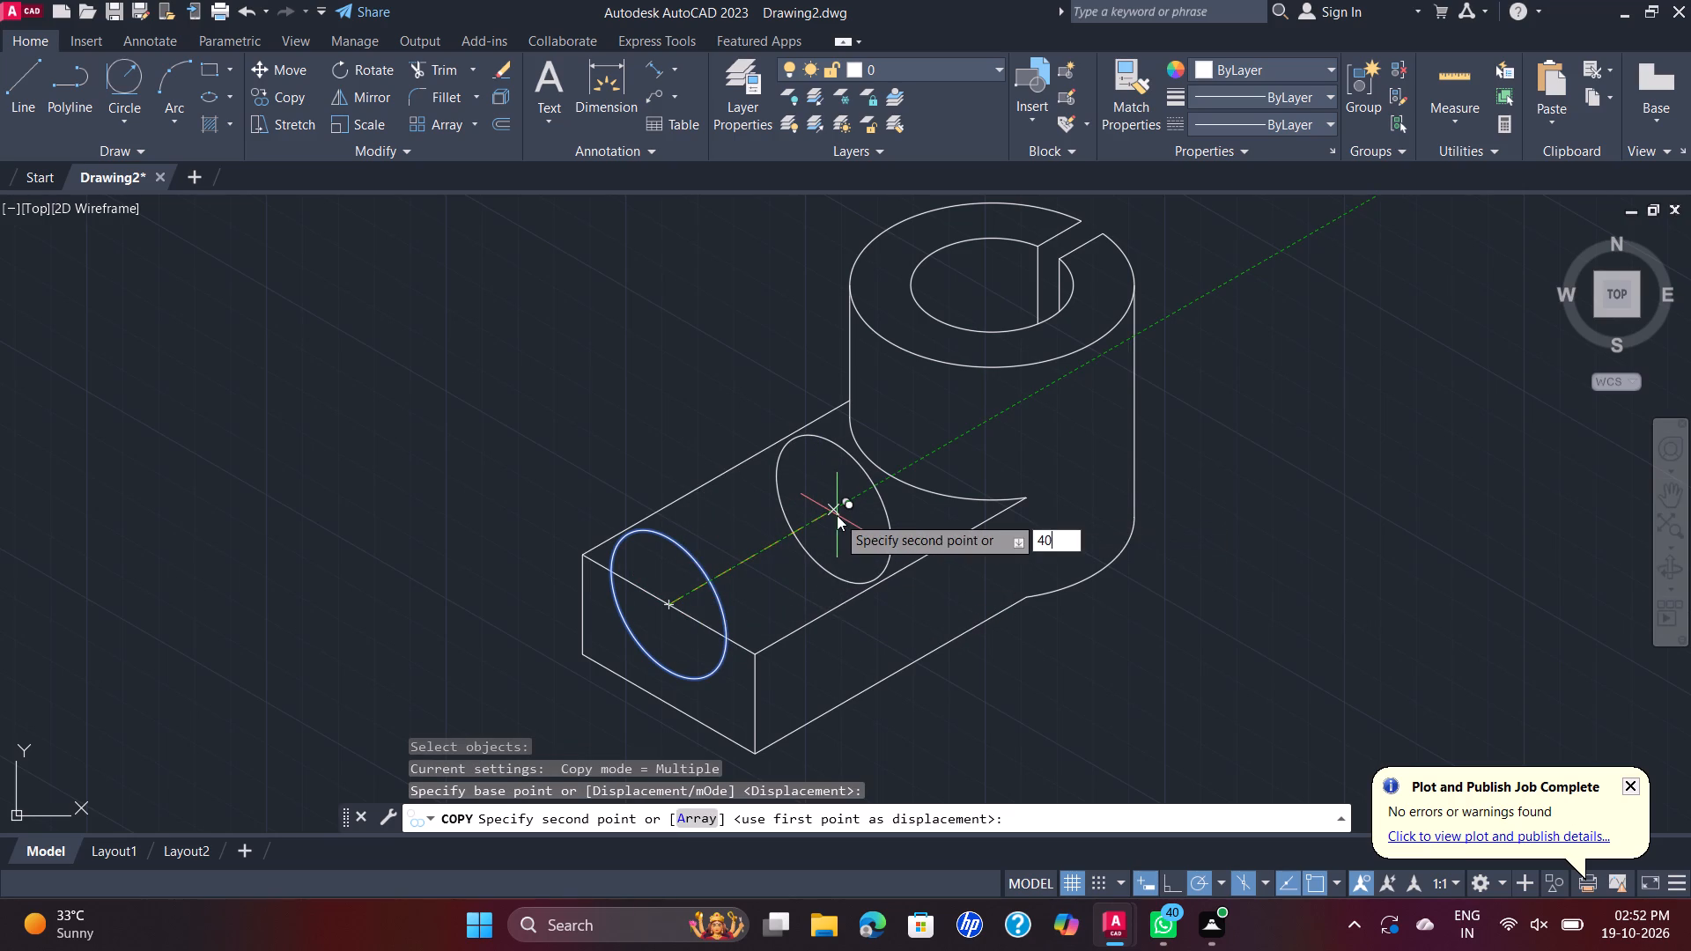
{"action": "key", "text": "Return"}
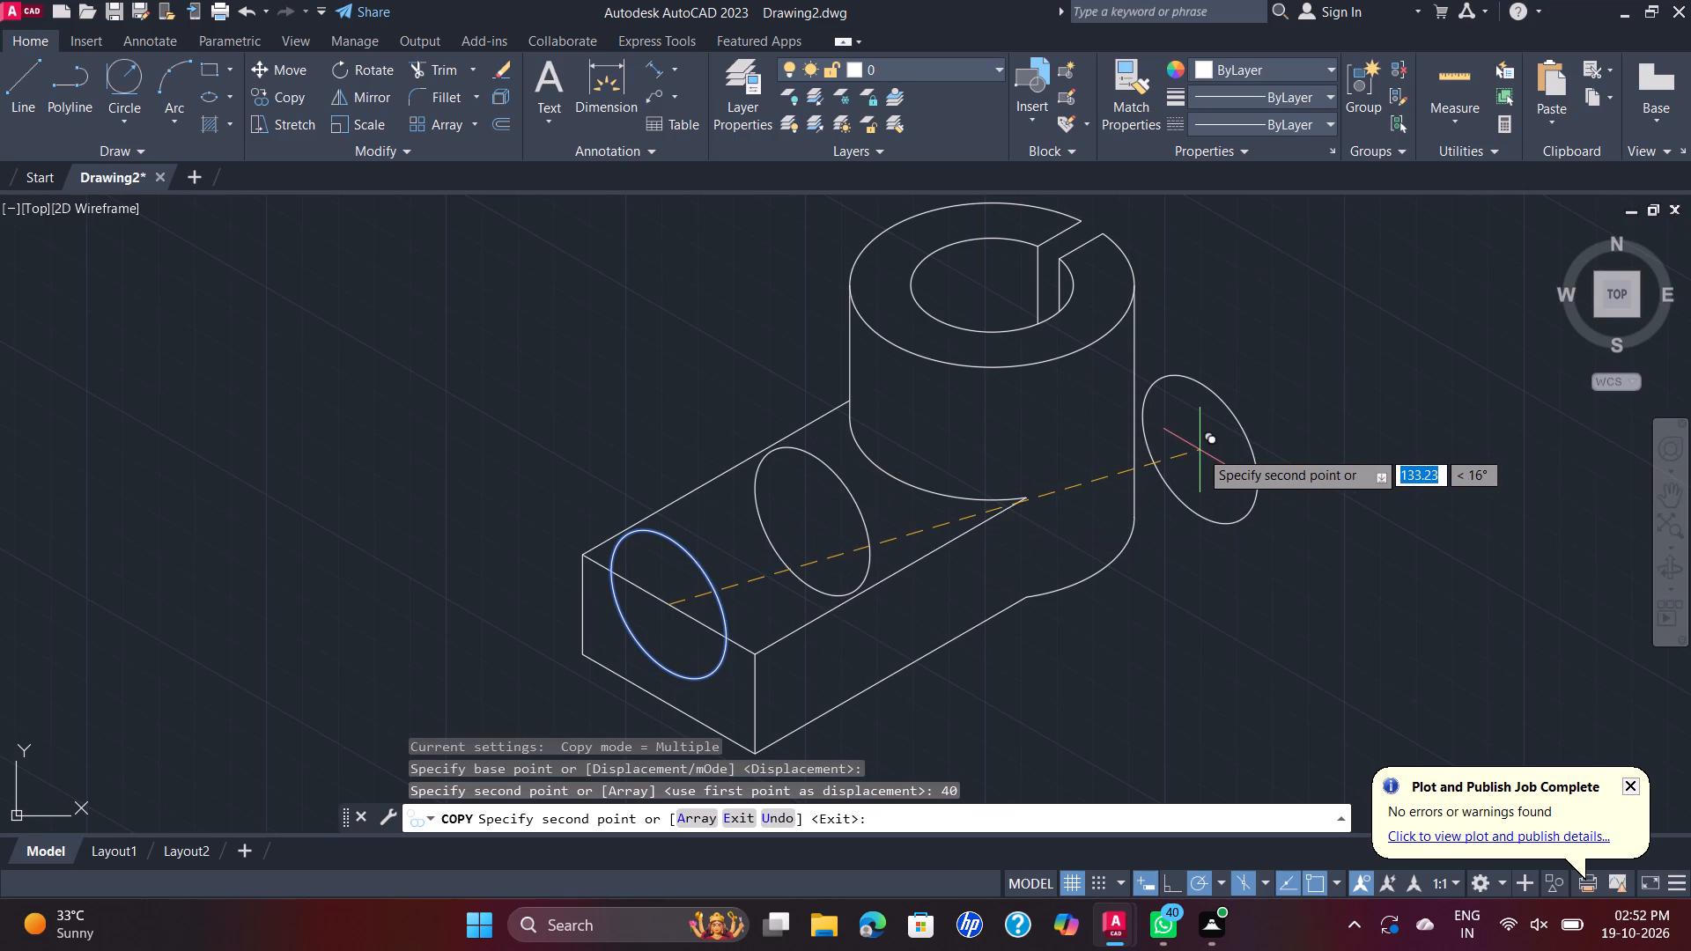
{"action": "key", "text": "Tab"}
{"action": "key", "text": "grave"}
{"action": "key", "text": "Escape"}
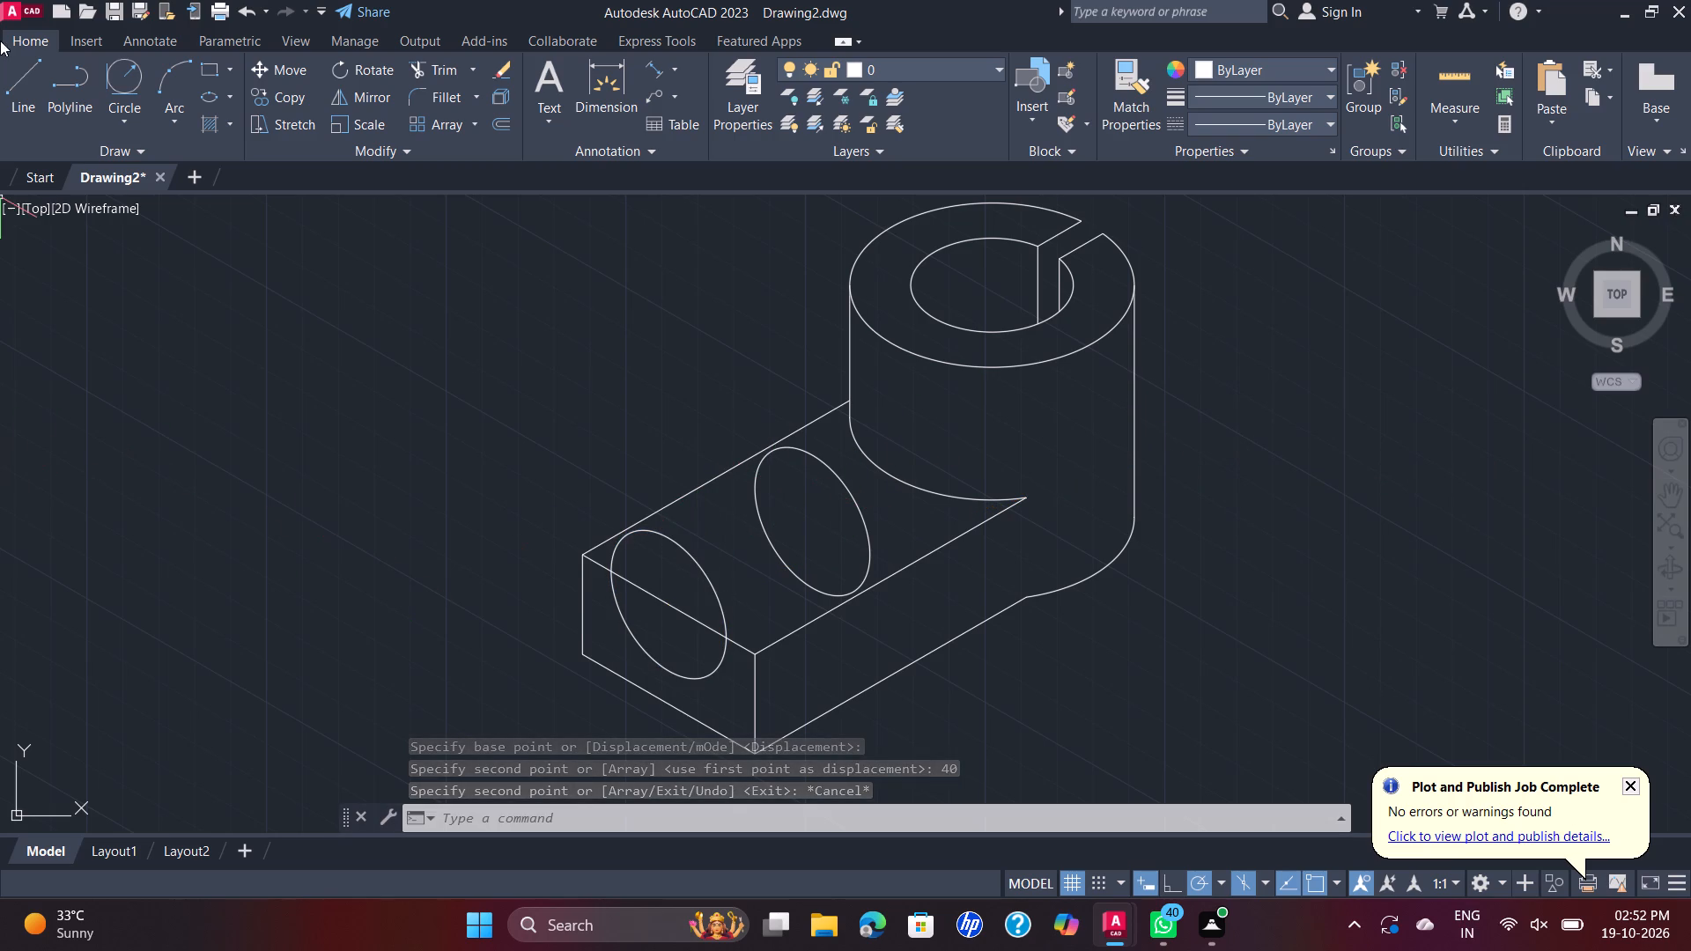
Draw two 30° lines from the isocircle's crossings with the free-end top edge, running just past the copied isocircle.
{"action": "left_click", "coordinate": [31, 83]}
{"action": "scroll", "coordinate": [620, 601], "scroll_direction": "up", "scroll_amount": 2}
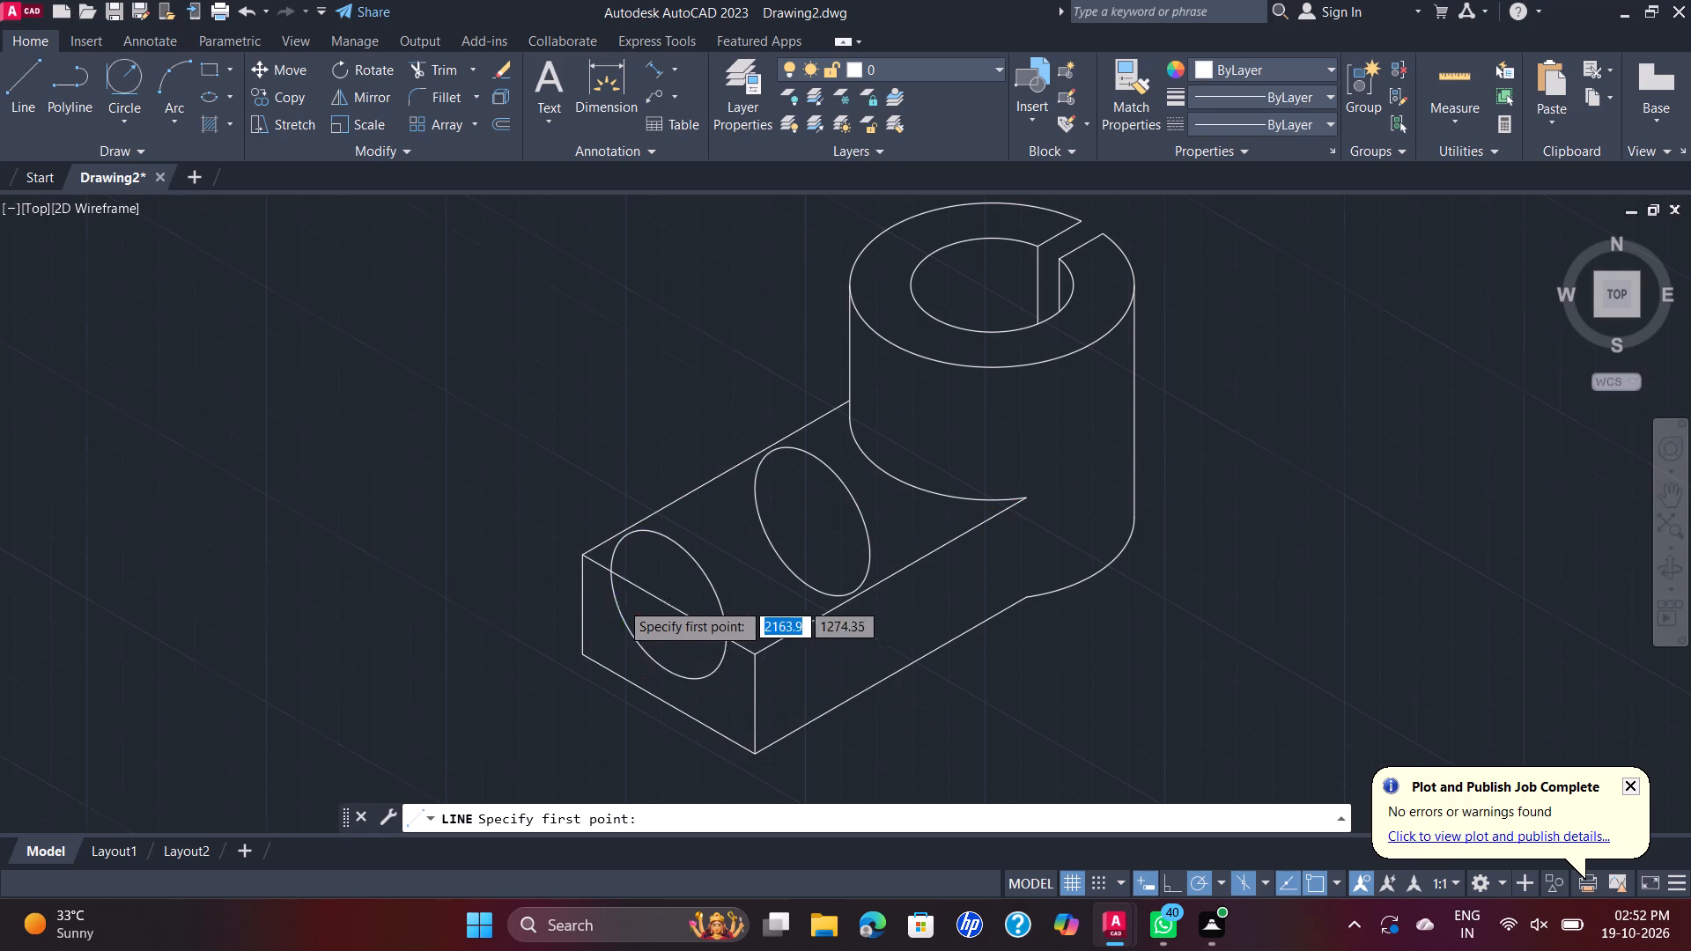
{"action": "left_click", "coordinate": [590, 520]}
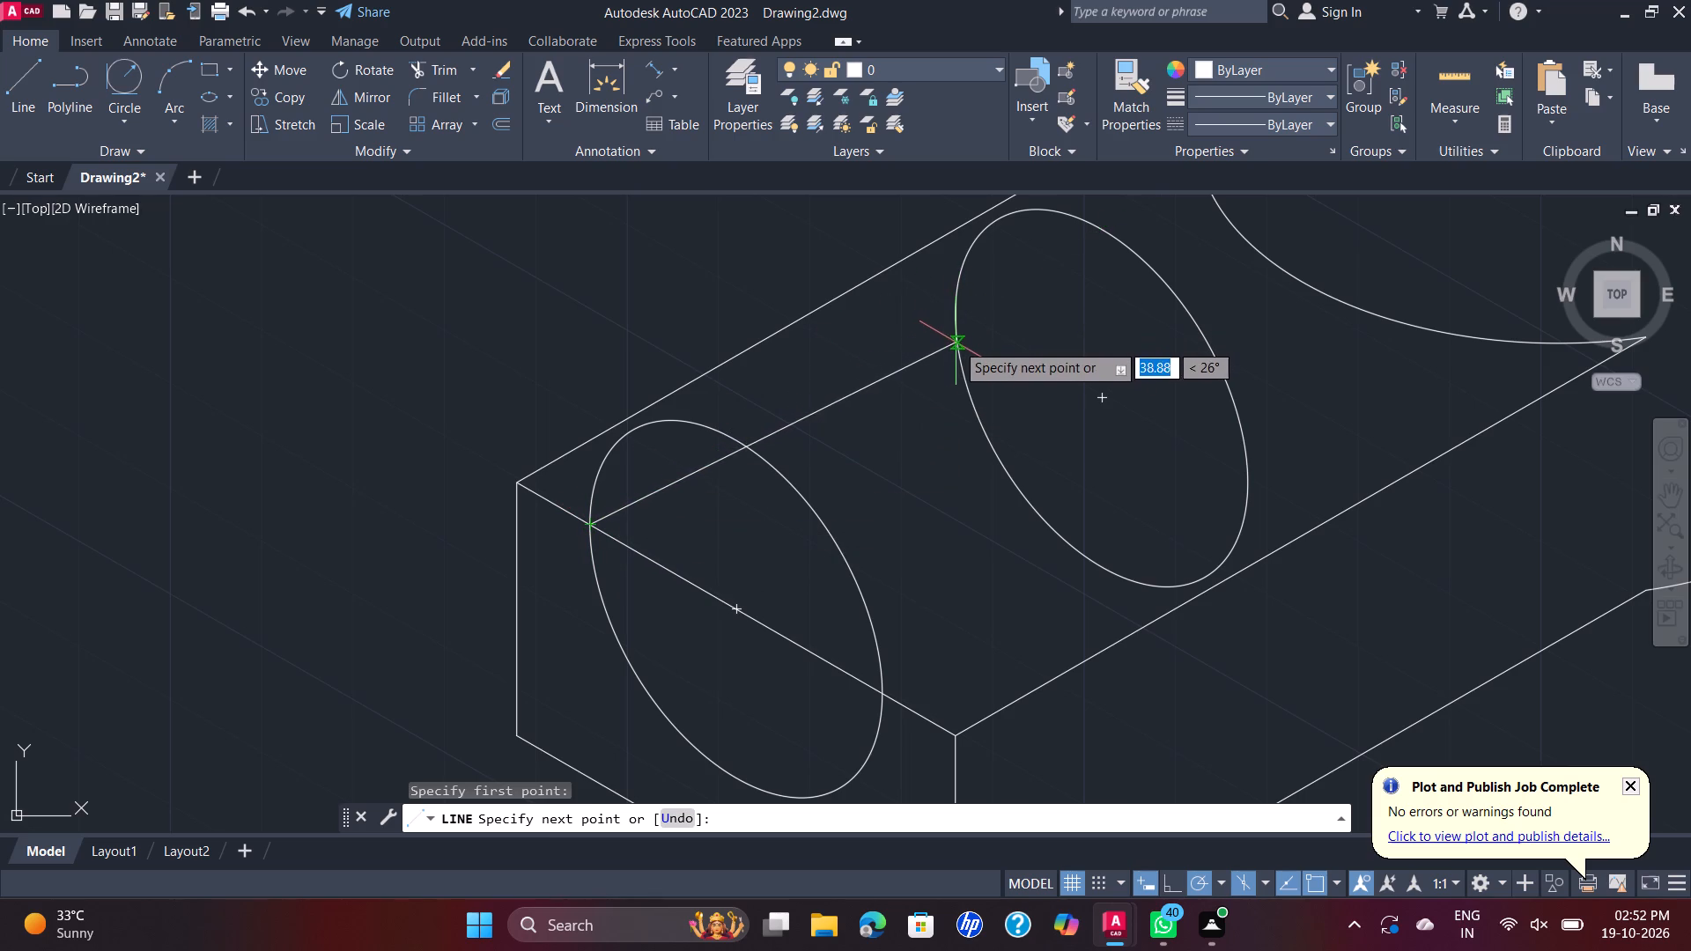
{"action": "left_click", "coordinate": [1036, 267]}
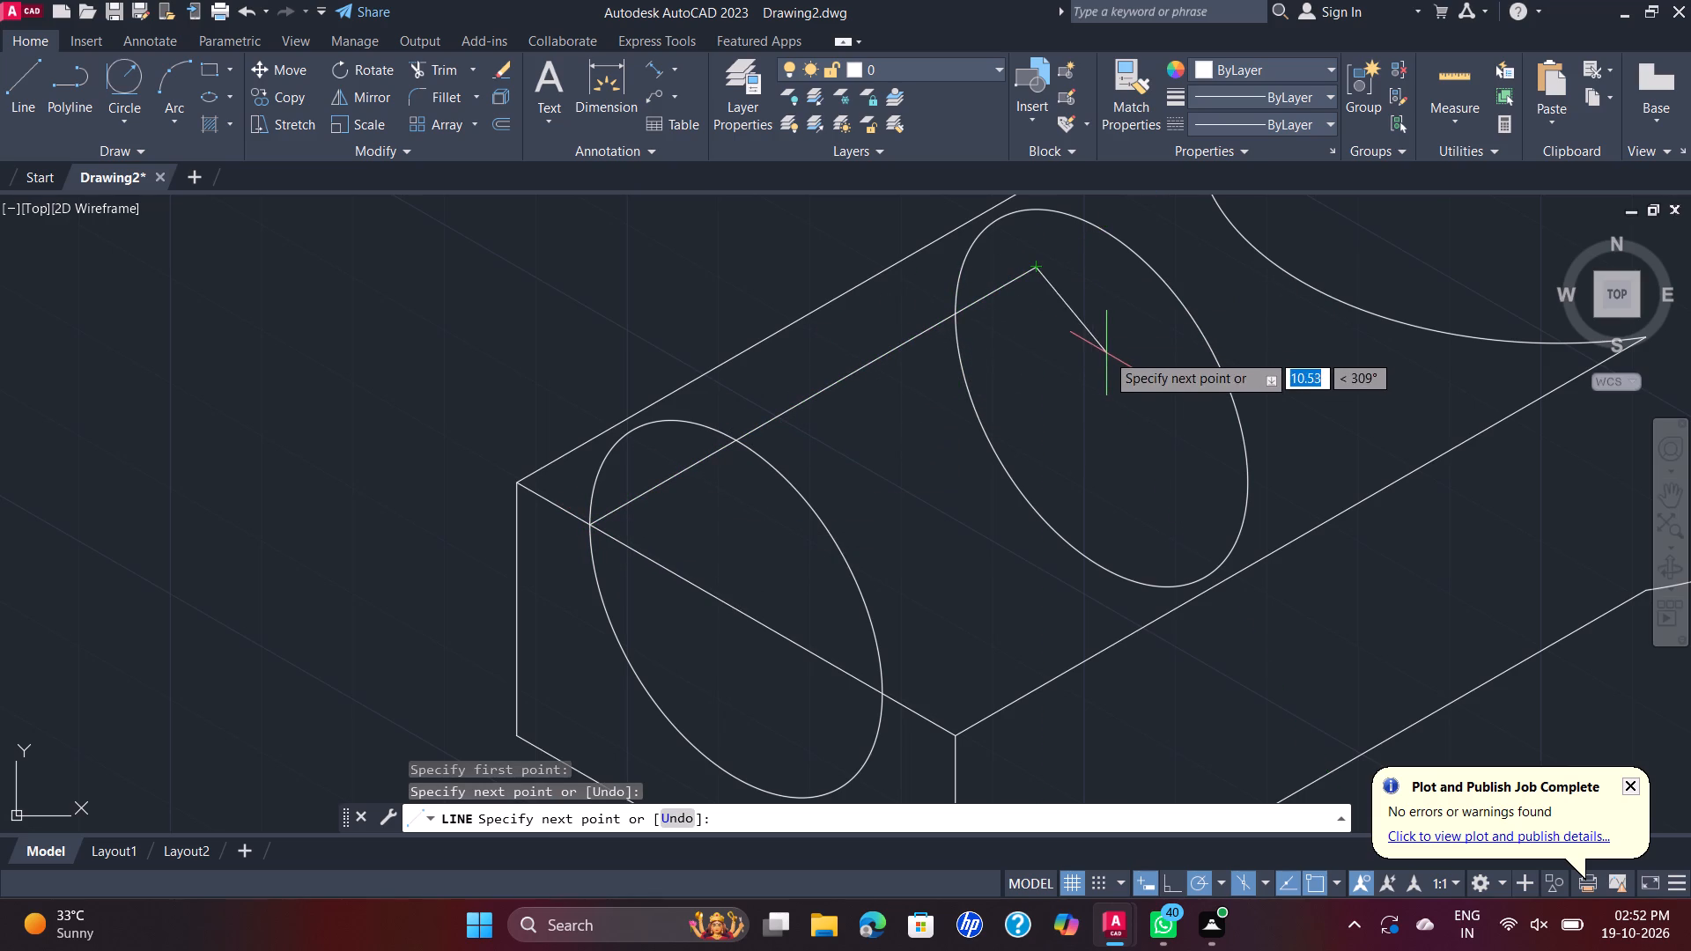
{"action": "key", "text": "Escape"}
{"action": "key", "text": "space"}
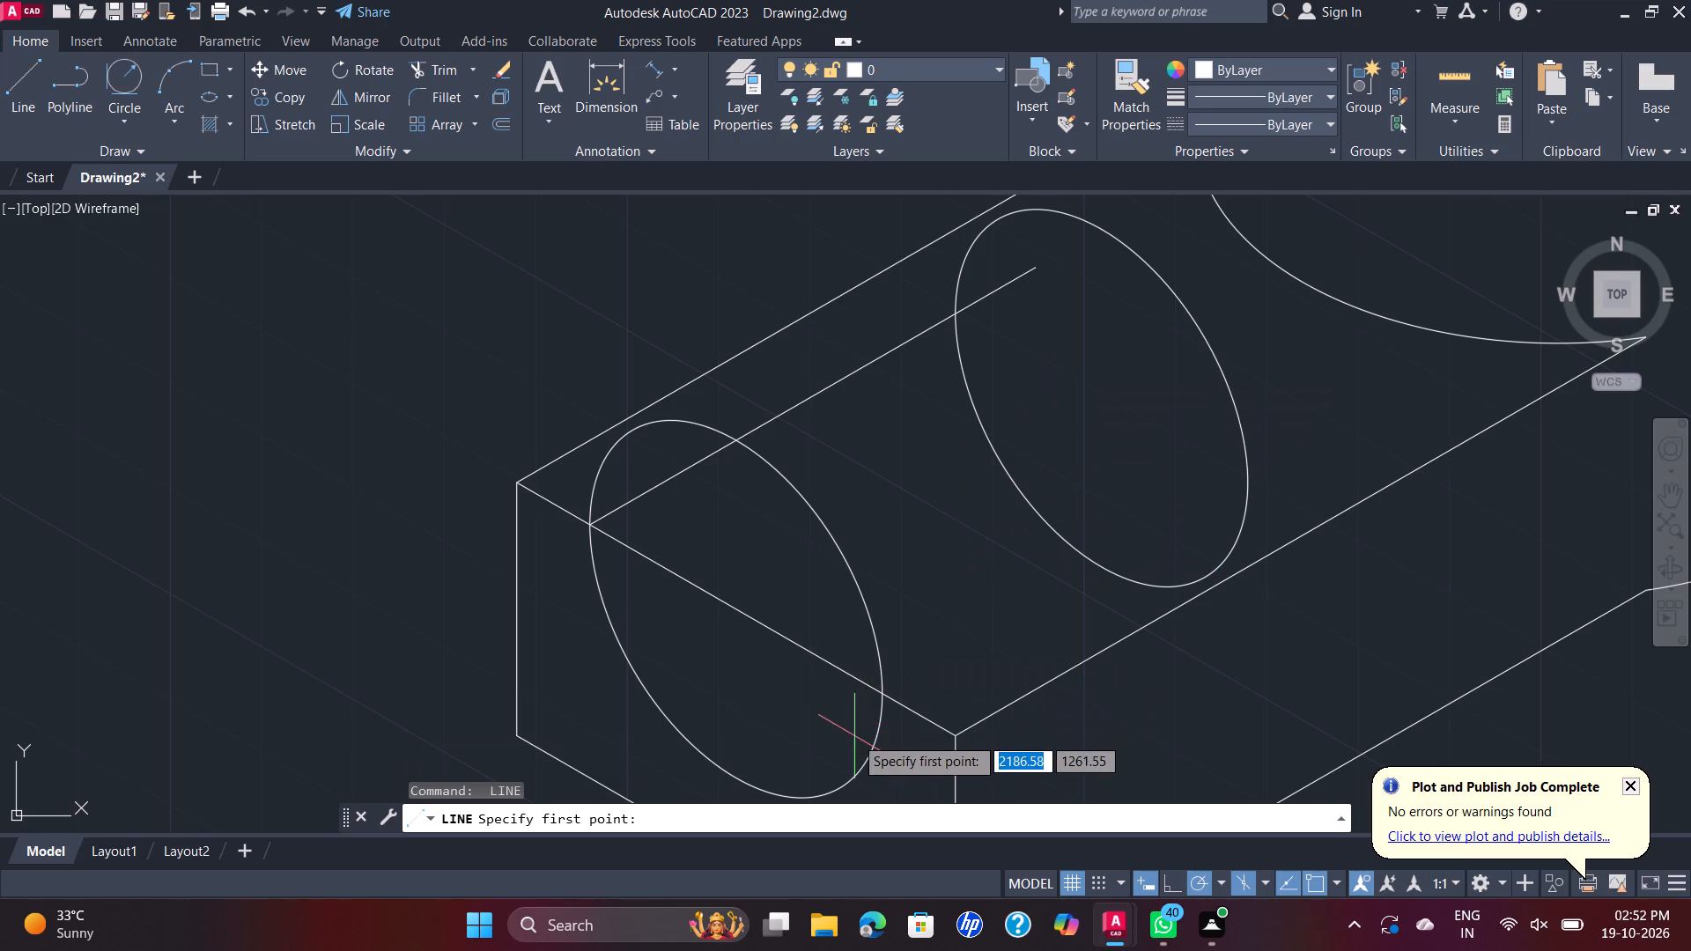
{"action": "left_click", "coordinate": [887, 691]}
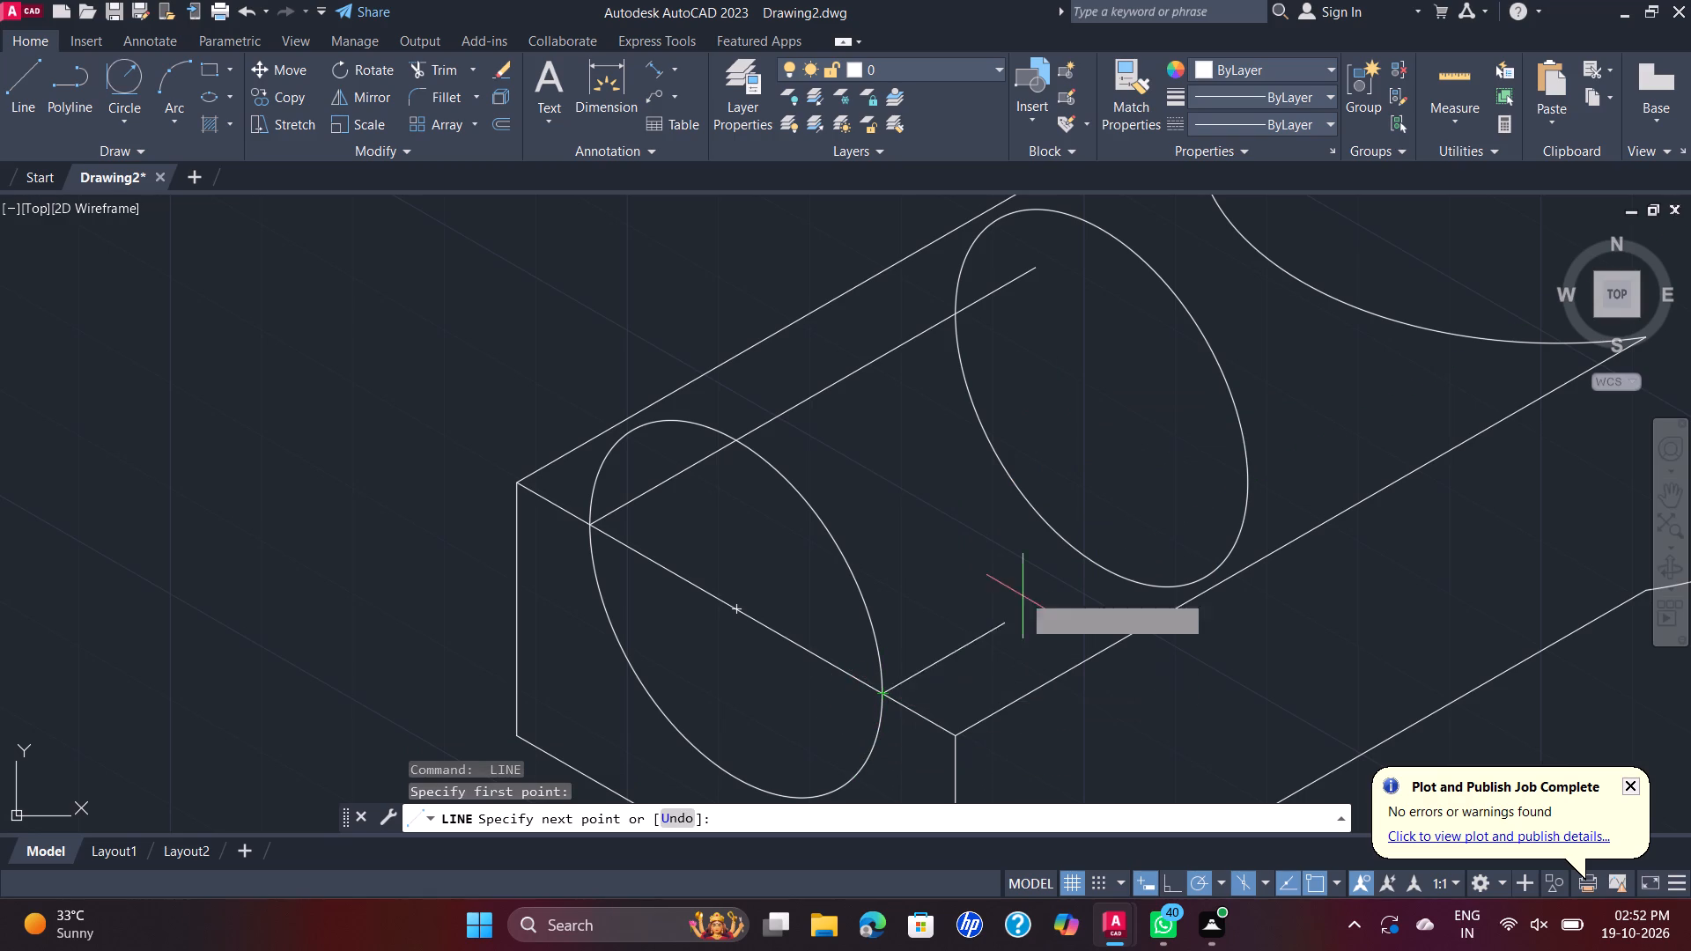
{"action": "left_click", "coordinate": [1273, 458]}
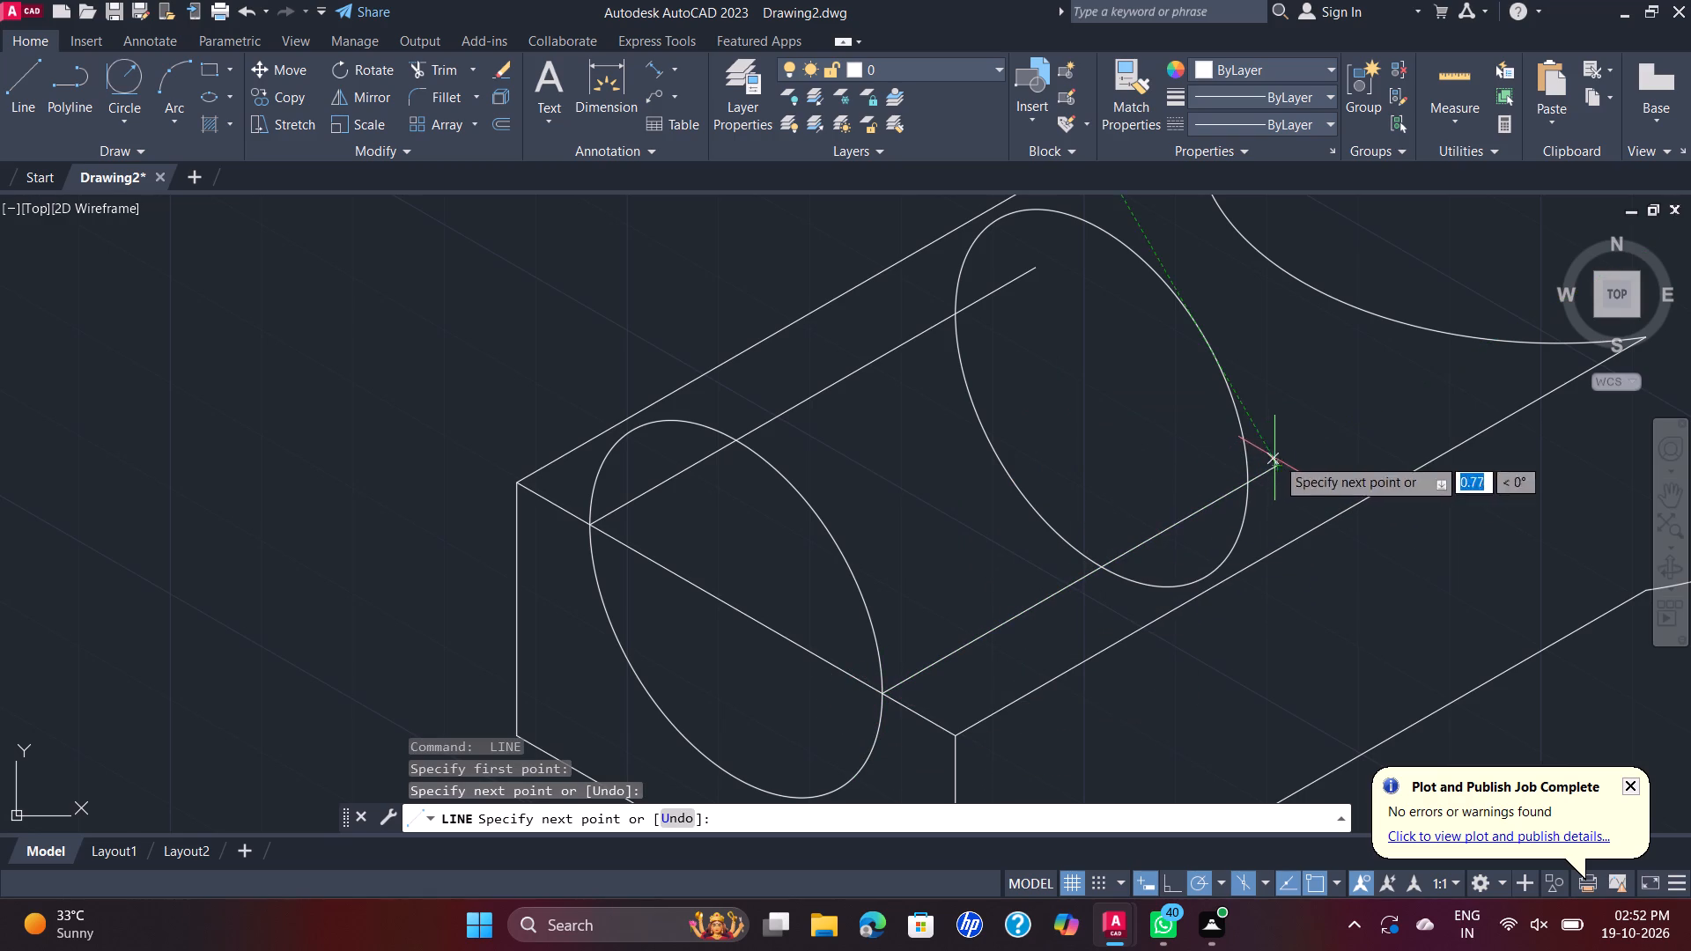
{"action": "key", "text": "Escape"}
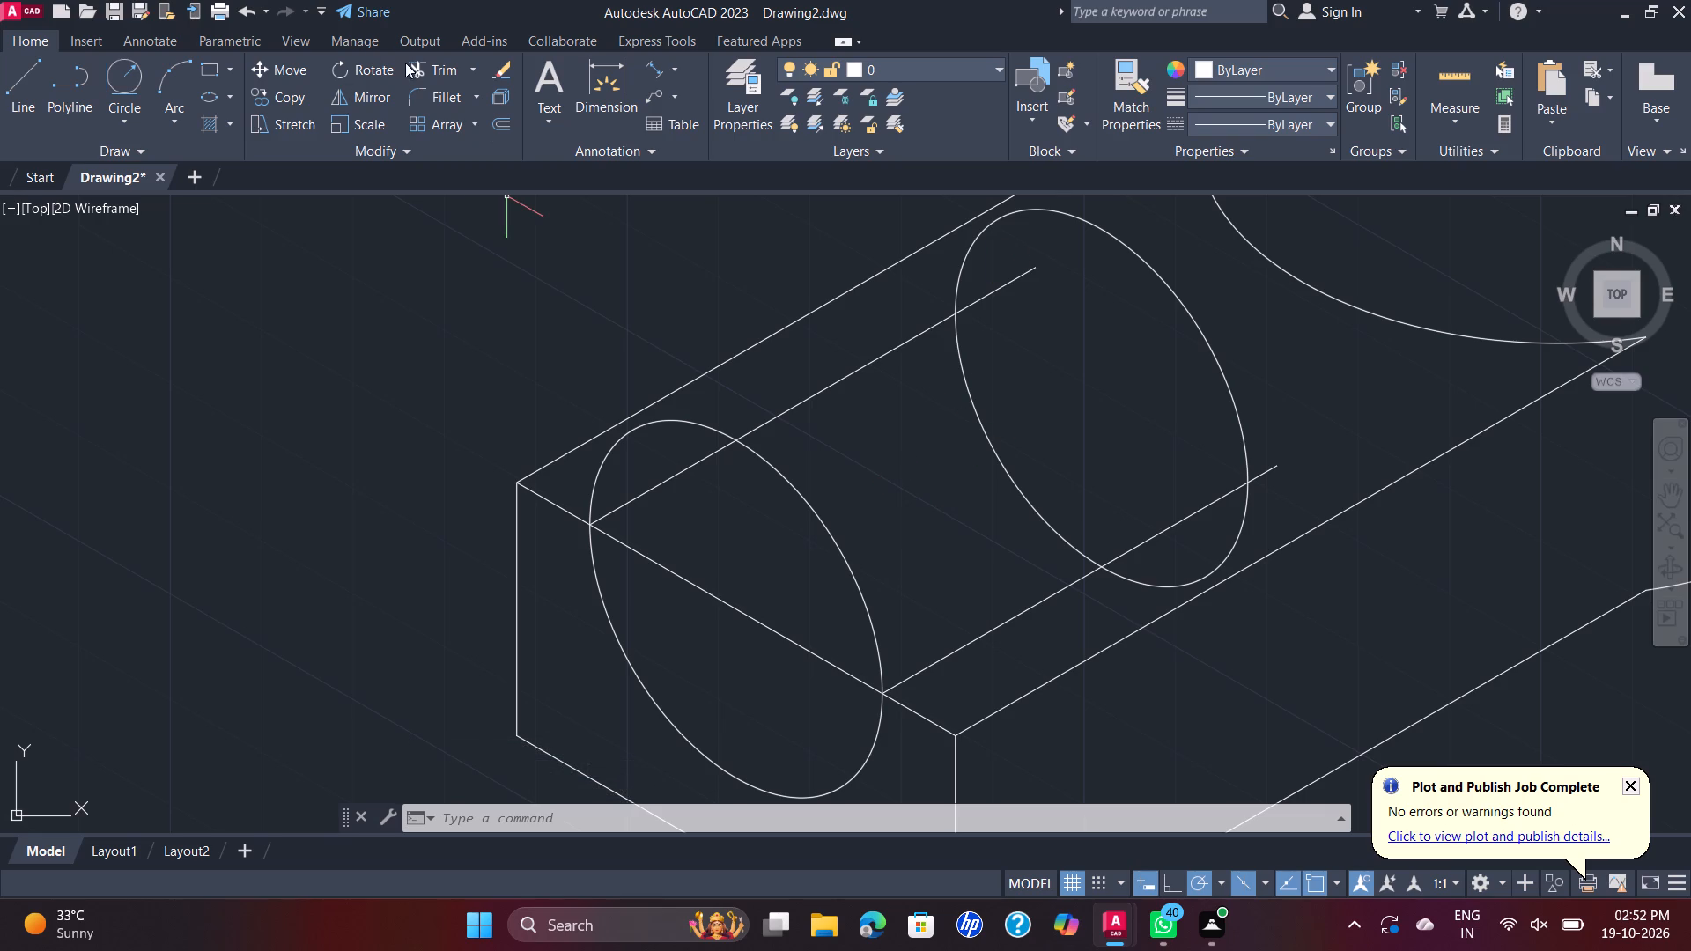
Trim the two 30° lines' overhangs beyond the copied isocircle and remove the upper halves of both isocircles.
{"action": "left_click", "coordinate": [442, 59]}
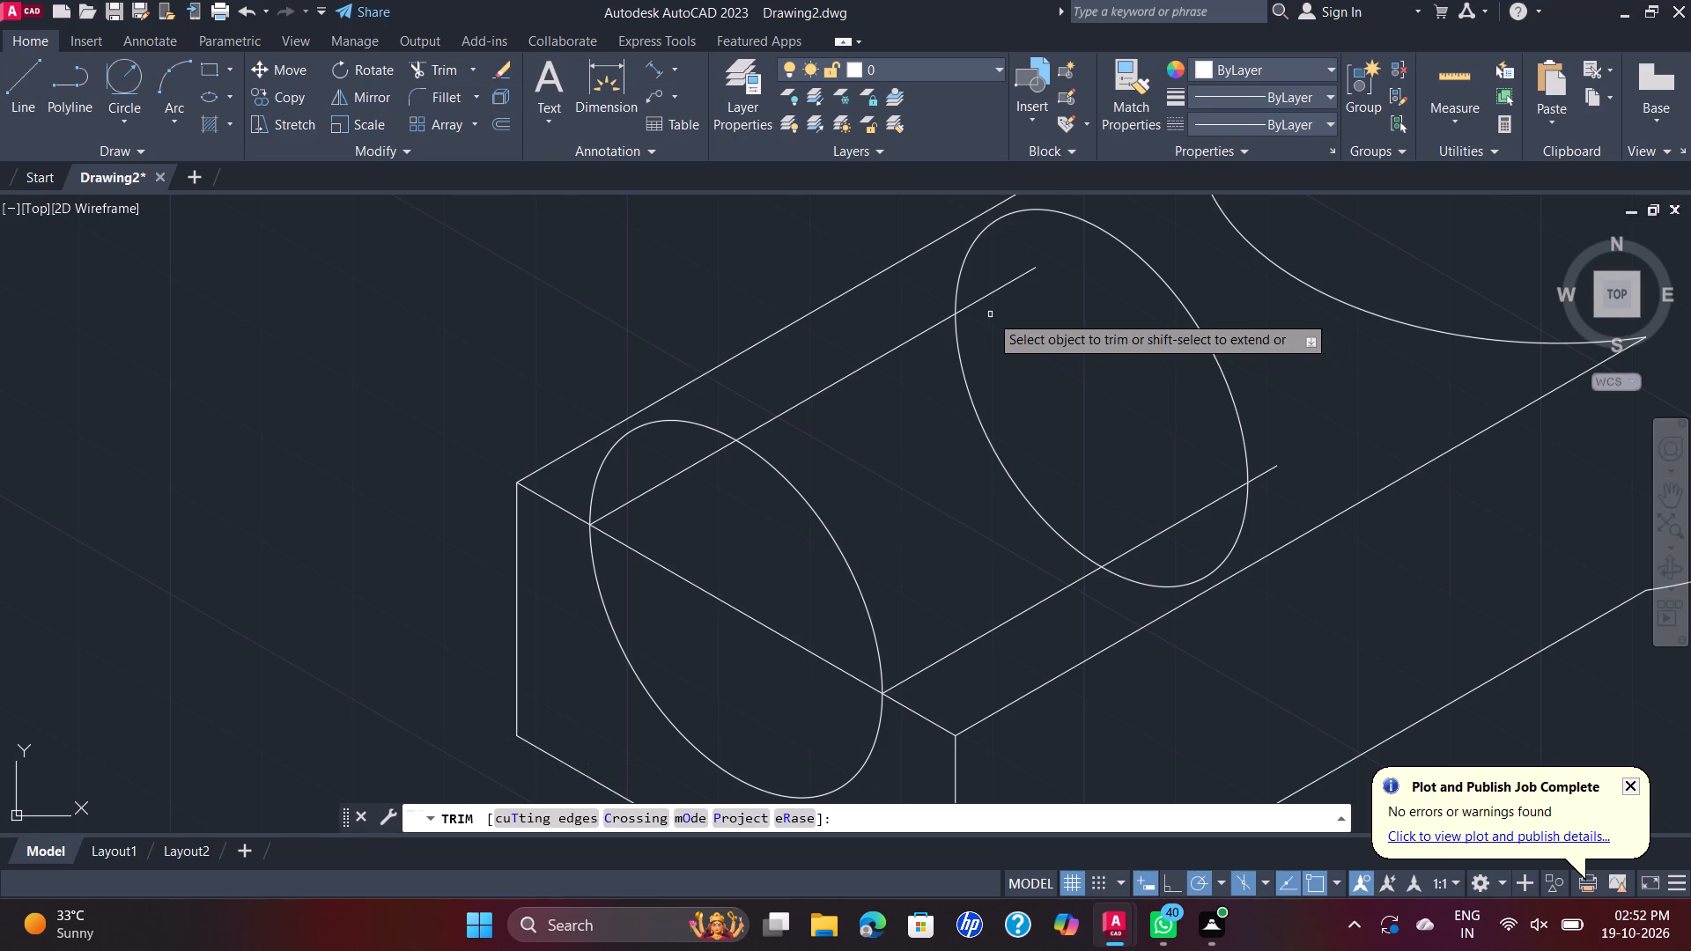
{"action": "left_click", "coordinate": [980, 295]}
{"action": "left_click", "coordinate": [1268, 469]}
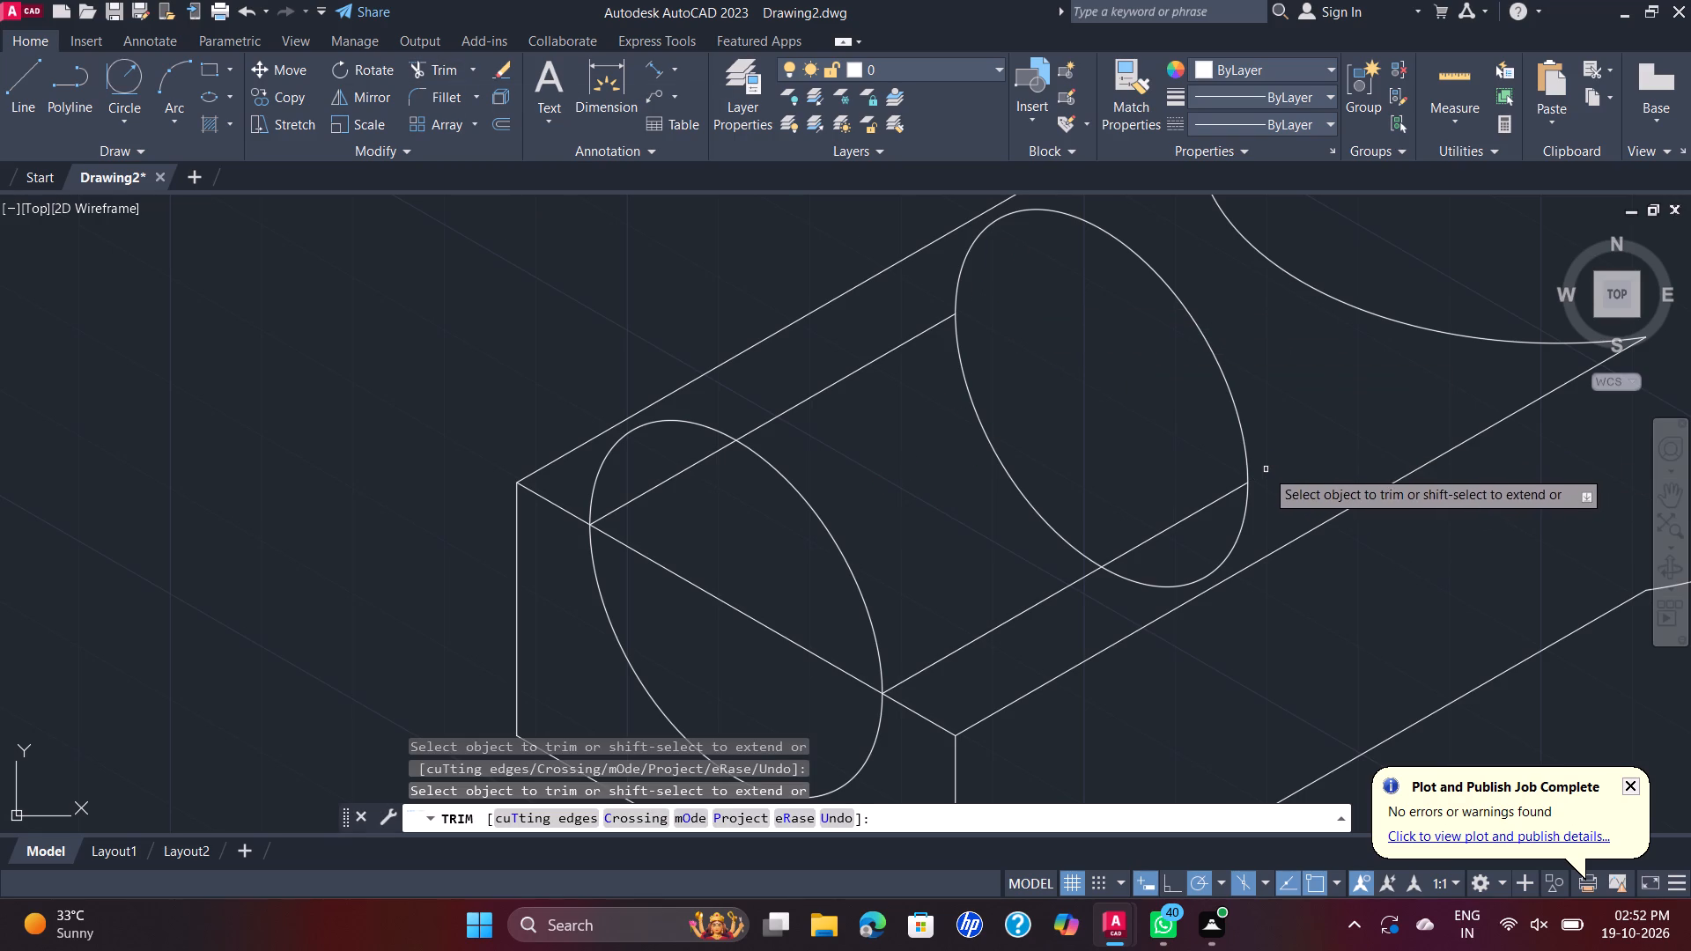
{"action": "left_click", "coordinate": [1234, 361]}
{"action": "left_click", "coordinate": [1183, 384]}
{"action": "left_click", "coordinate": [733, 559]}
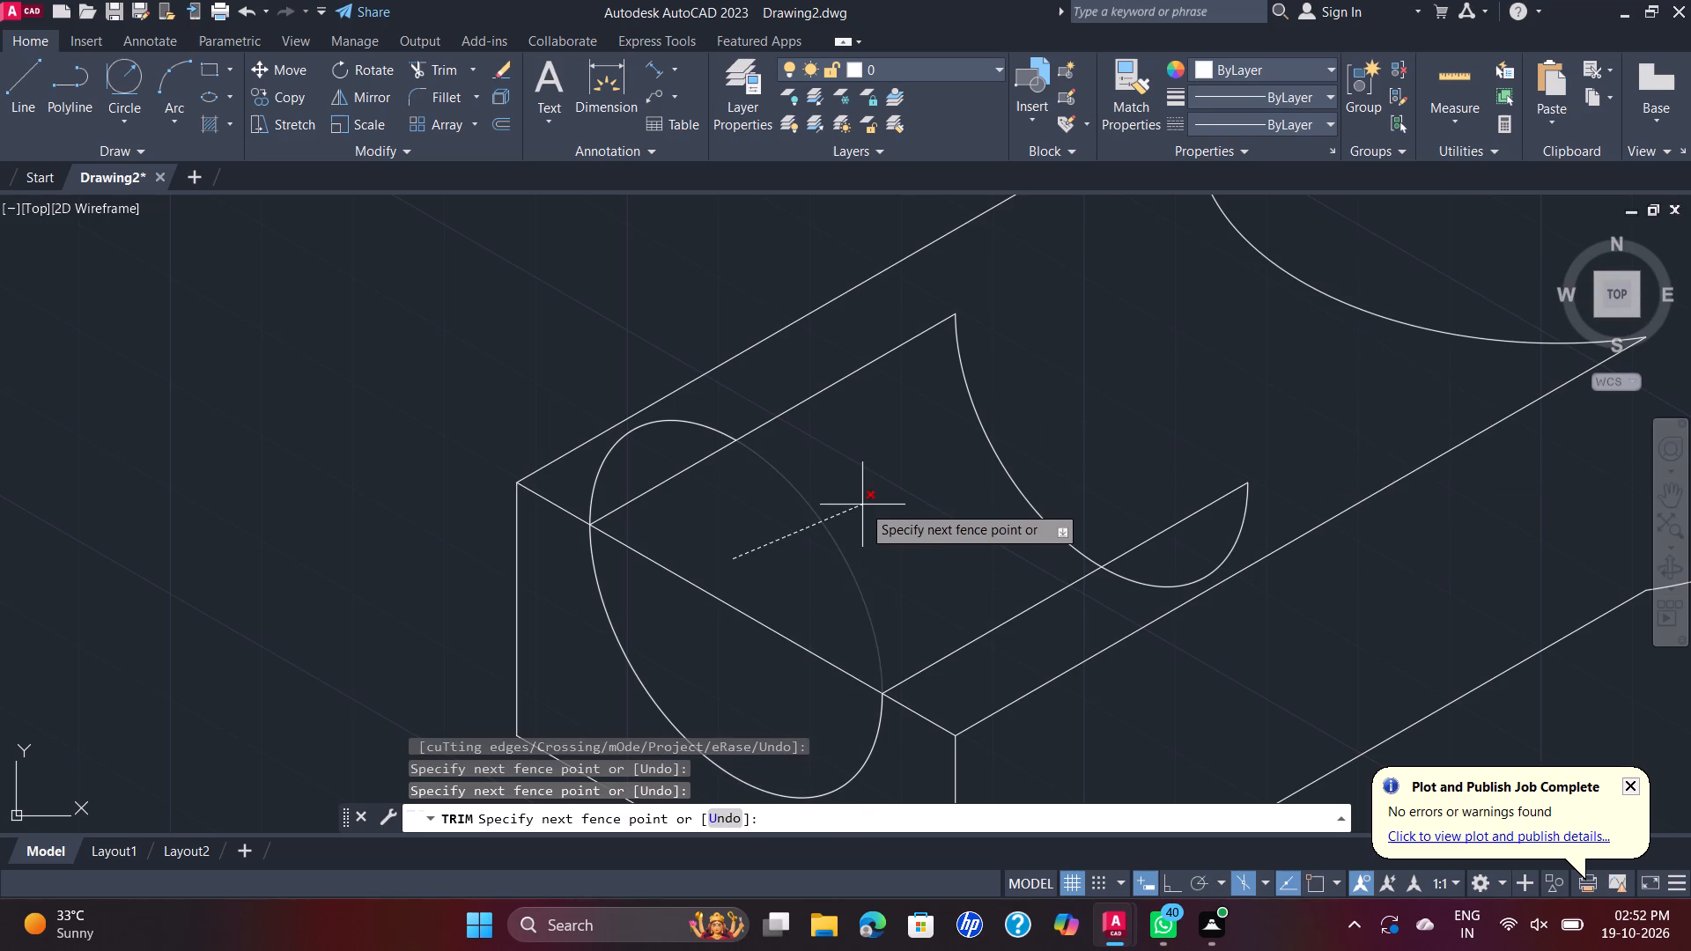
{"action": "left_click", "coordinate": [862, 505]}
{"action": "left_click", "coordinate": [653, 442]}
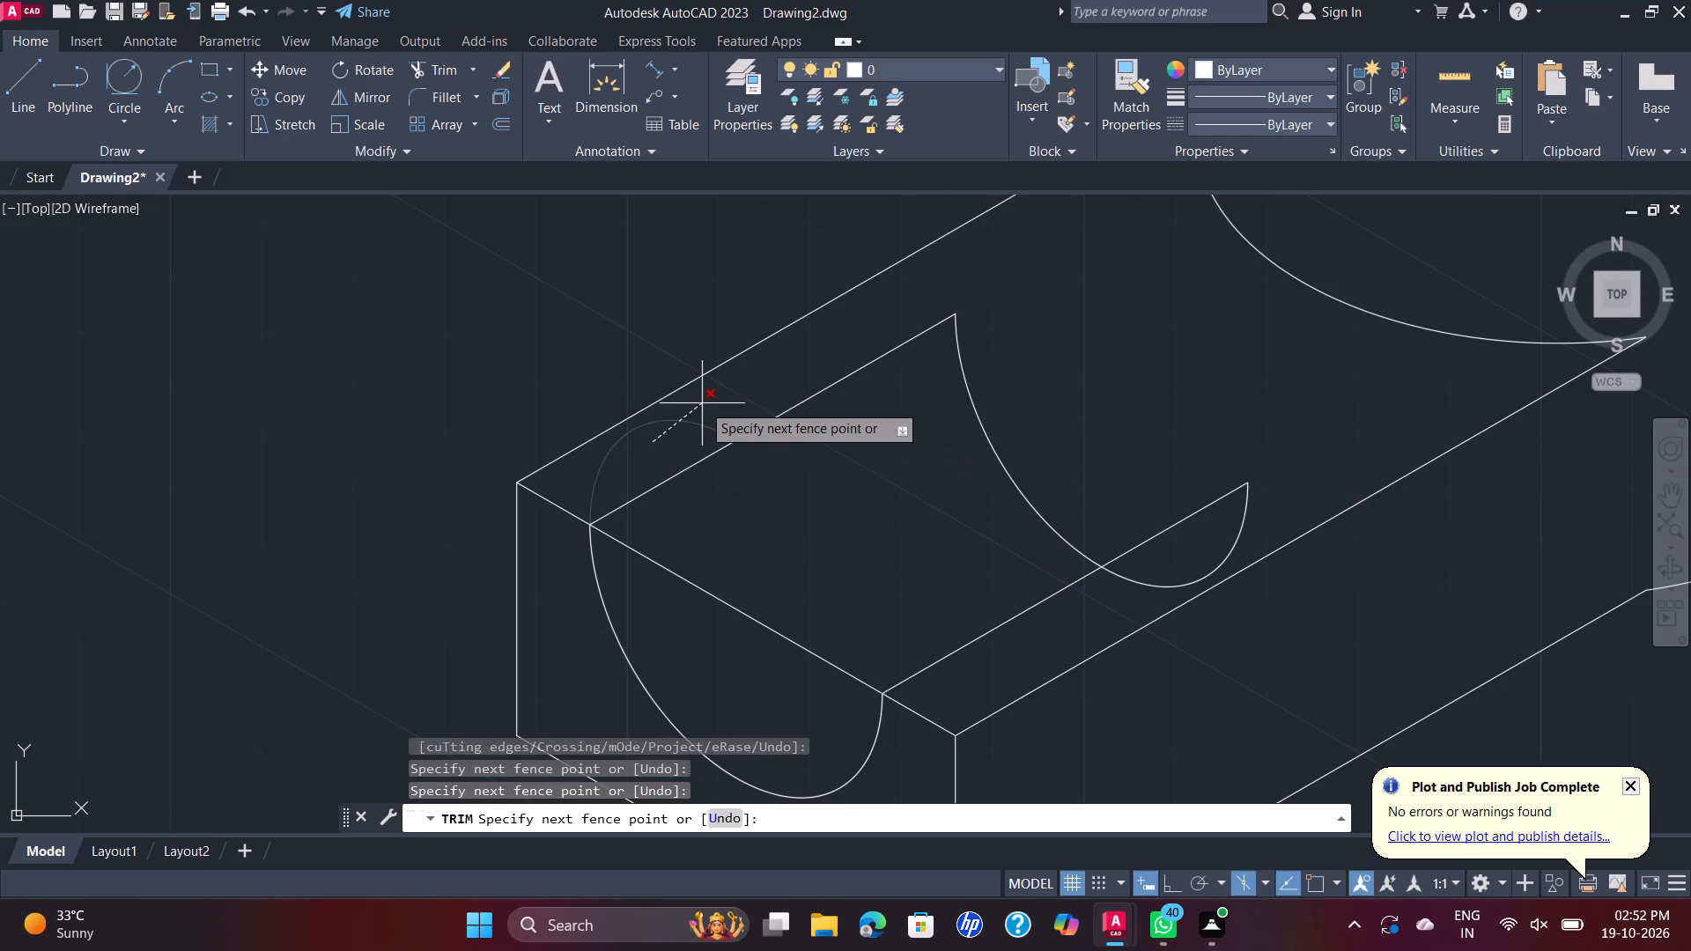
{"action": "left_click", "coordinate": [705, 402]}
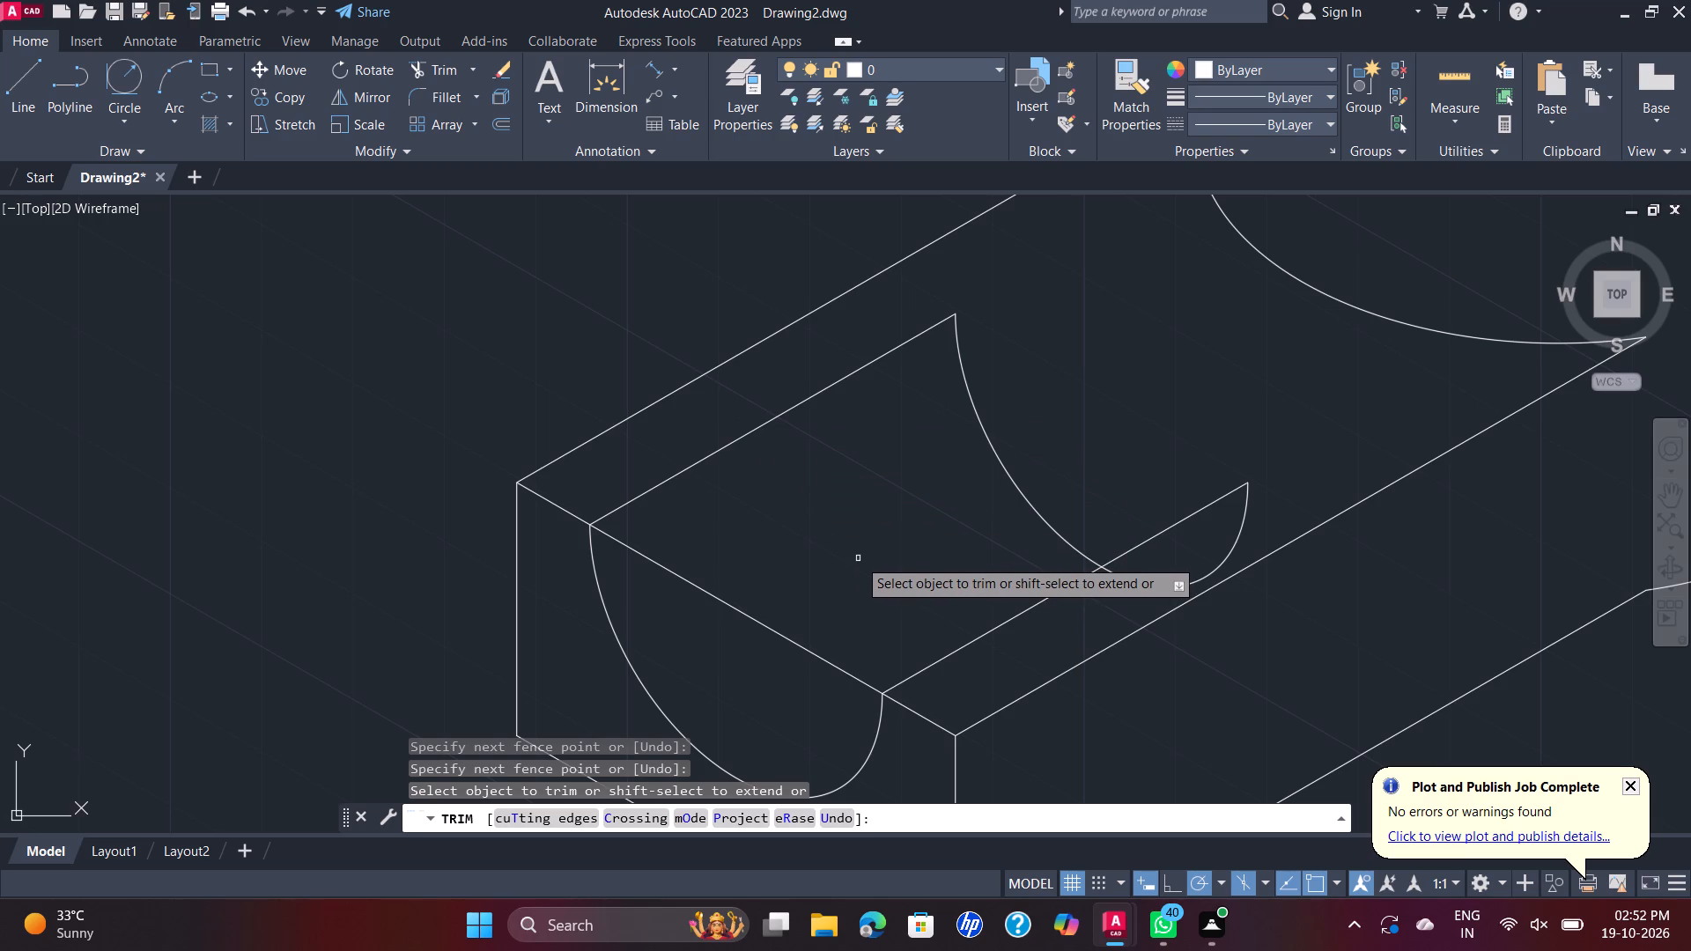
Trim the copied isocircle's part beyond the groove's front 30° line and the free-end top edge across the groove opening.
{"action": "left_click", "coordinate": [1158, 582]}
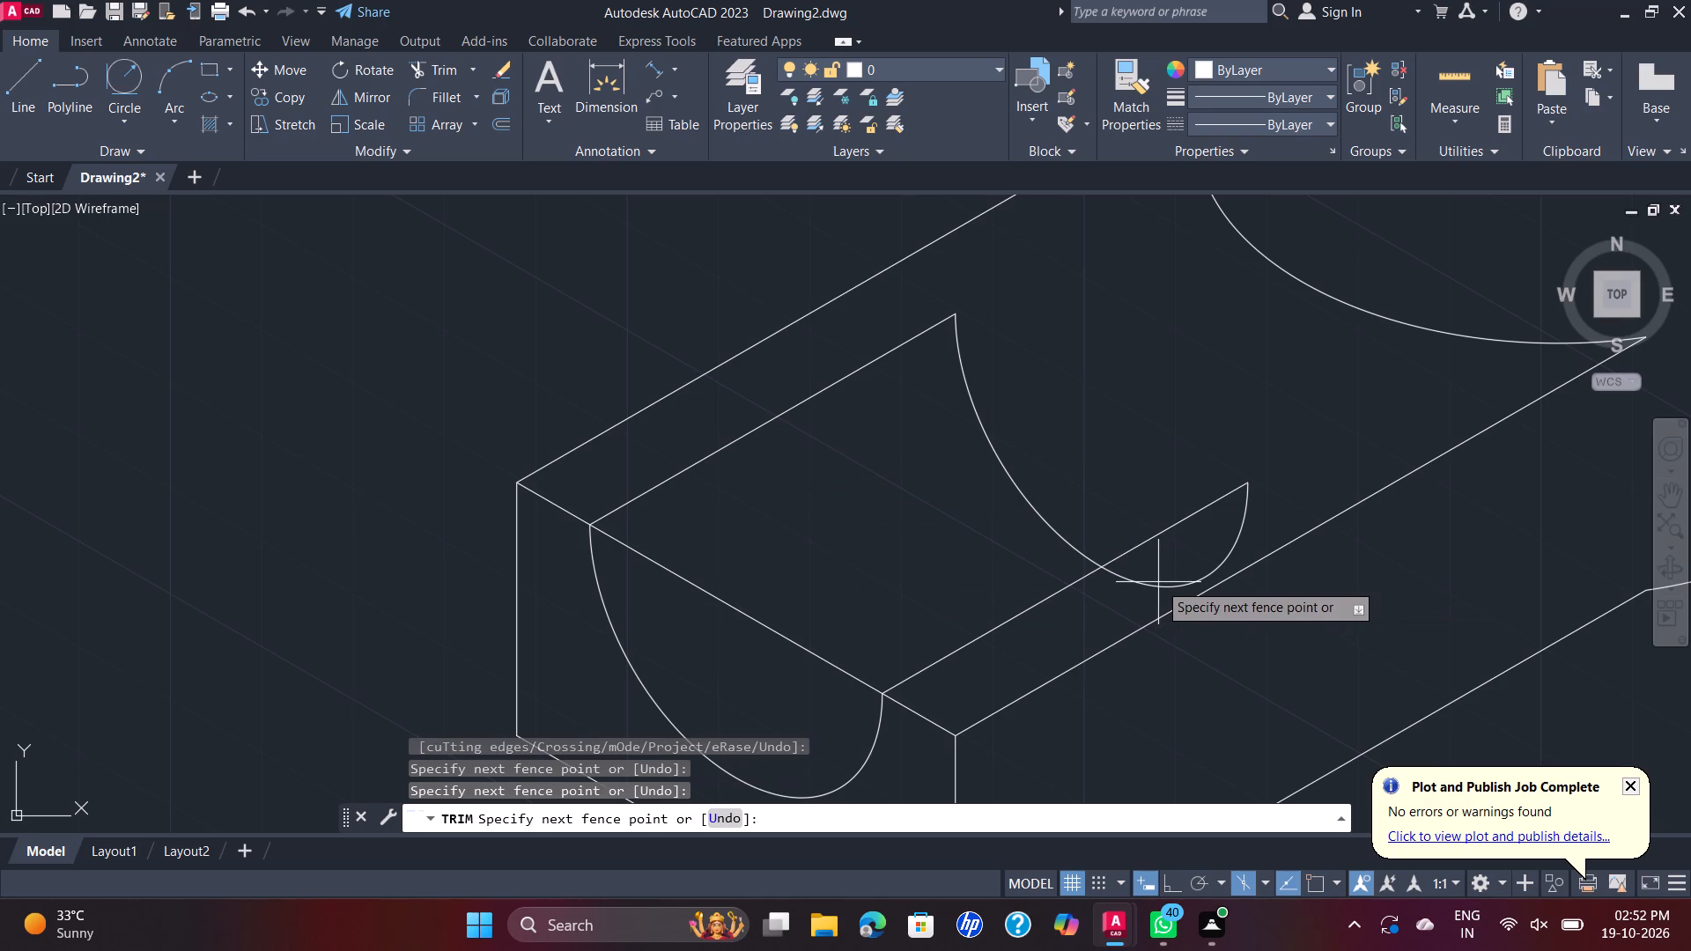
{"action": "left_click", "coordinate": [1148, 594]}
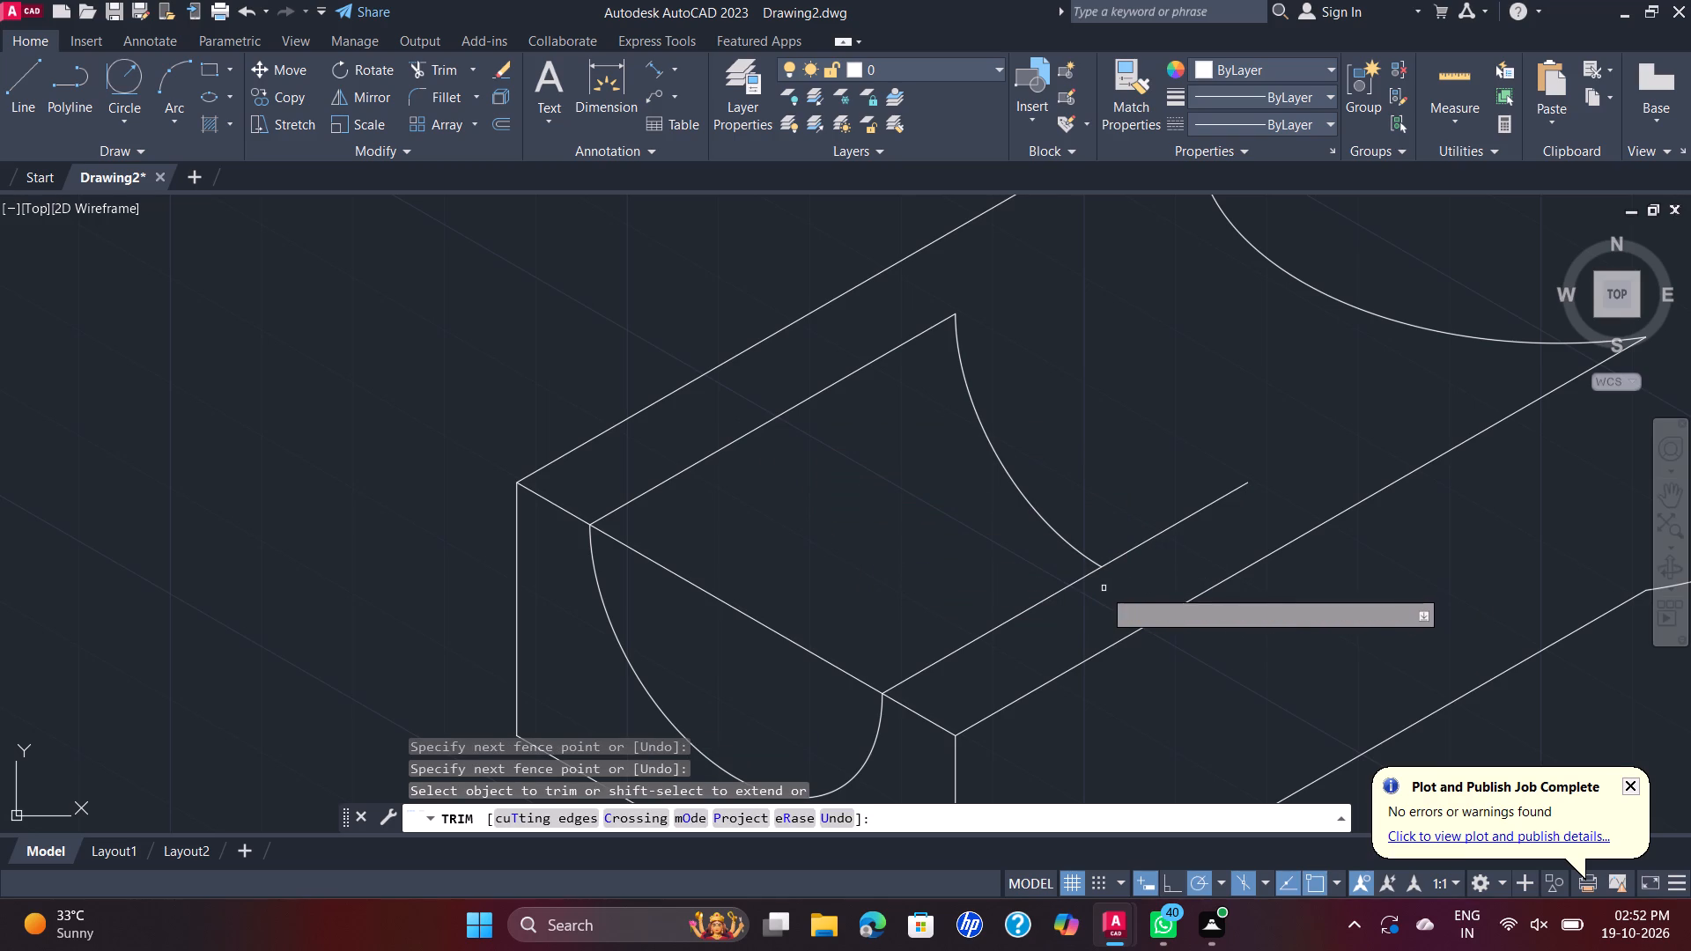
{"action": "left_click", "coordinate": [801, 649]}
{"action": "scroll", "coordinate": [854, 608], "scroll_direction": "down", "scroll_amount": 1}
{"action": "key", "text": "Escape"}
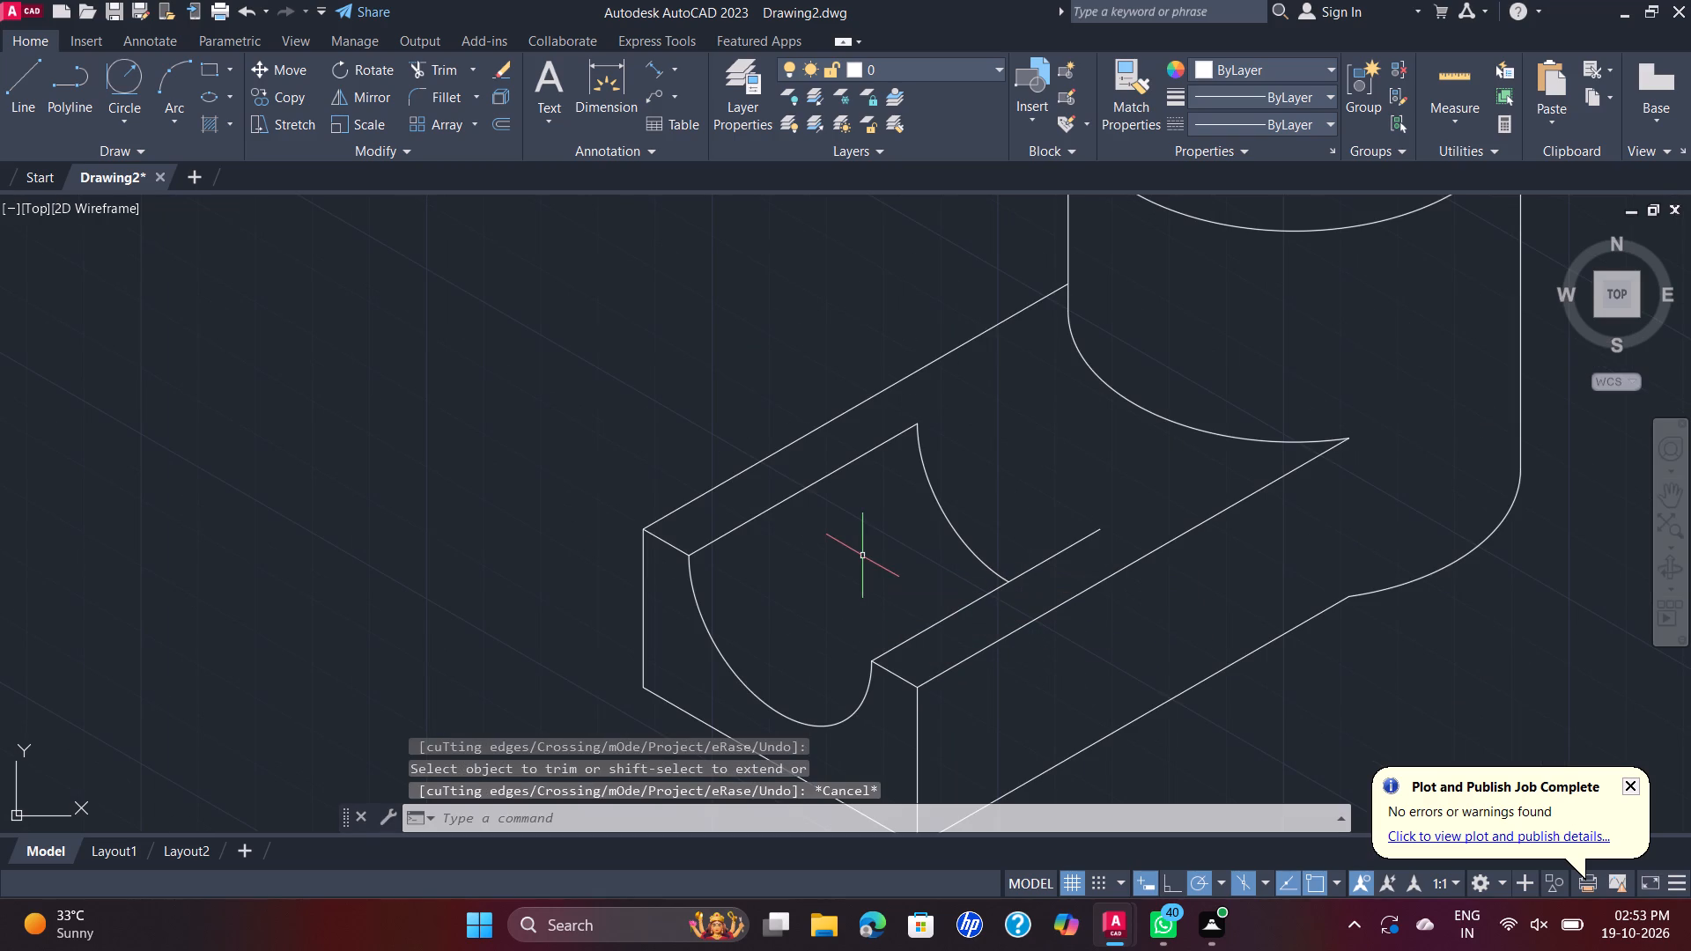
Draw a line closing the groove's inner end, joining the far endpoints of its two 30° edges.
{"action": "left_click", "coordinate": [10, 119]}
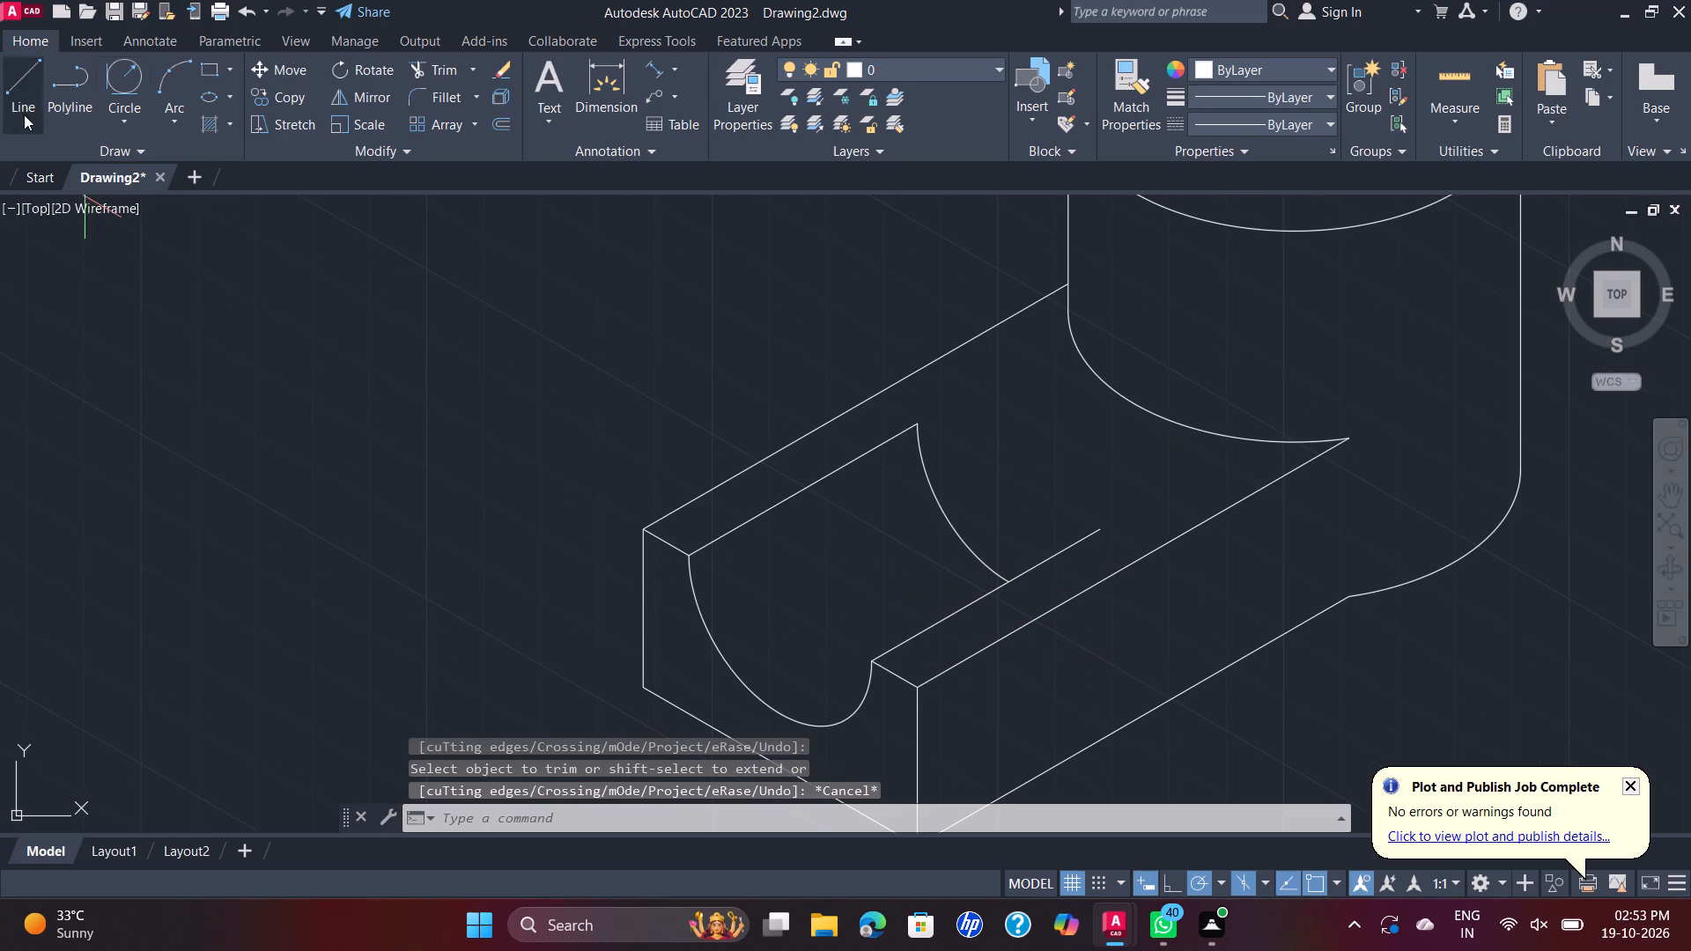
{"action": "left_click", "coordinate": [918, 422]}
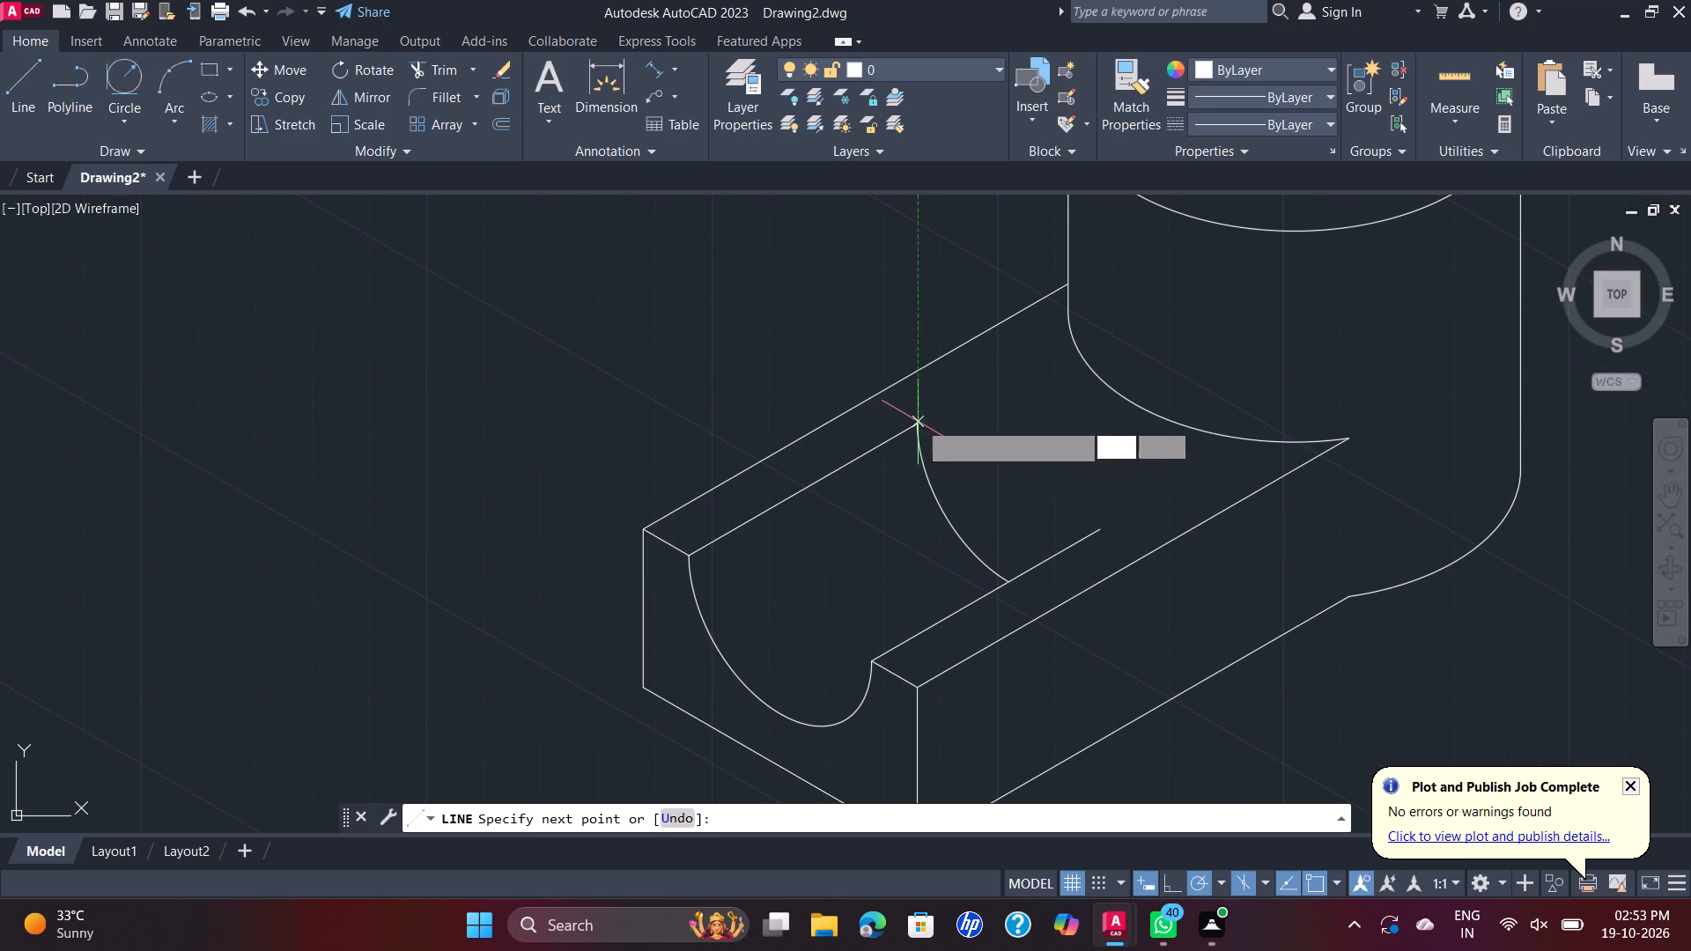
{"action": "left_click", "coordinate": [1097, 527]}
{"action": "key", "text": "Escape"}
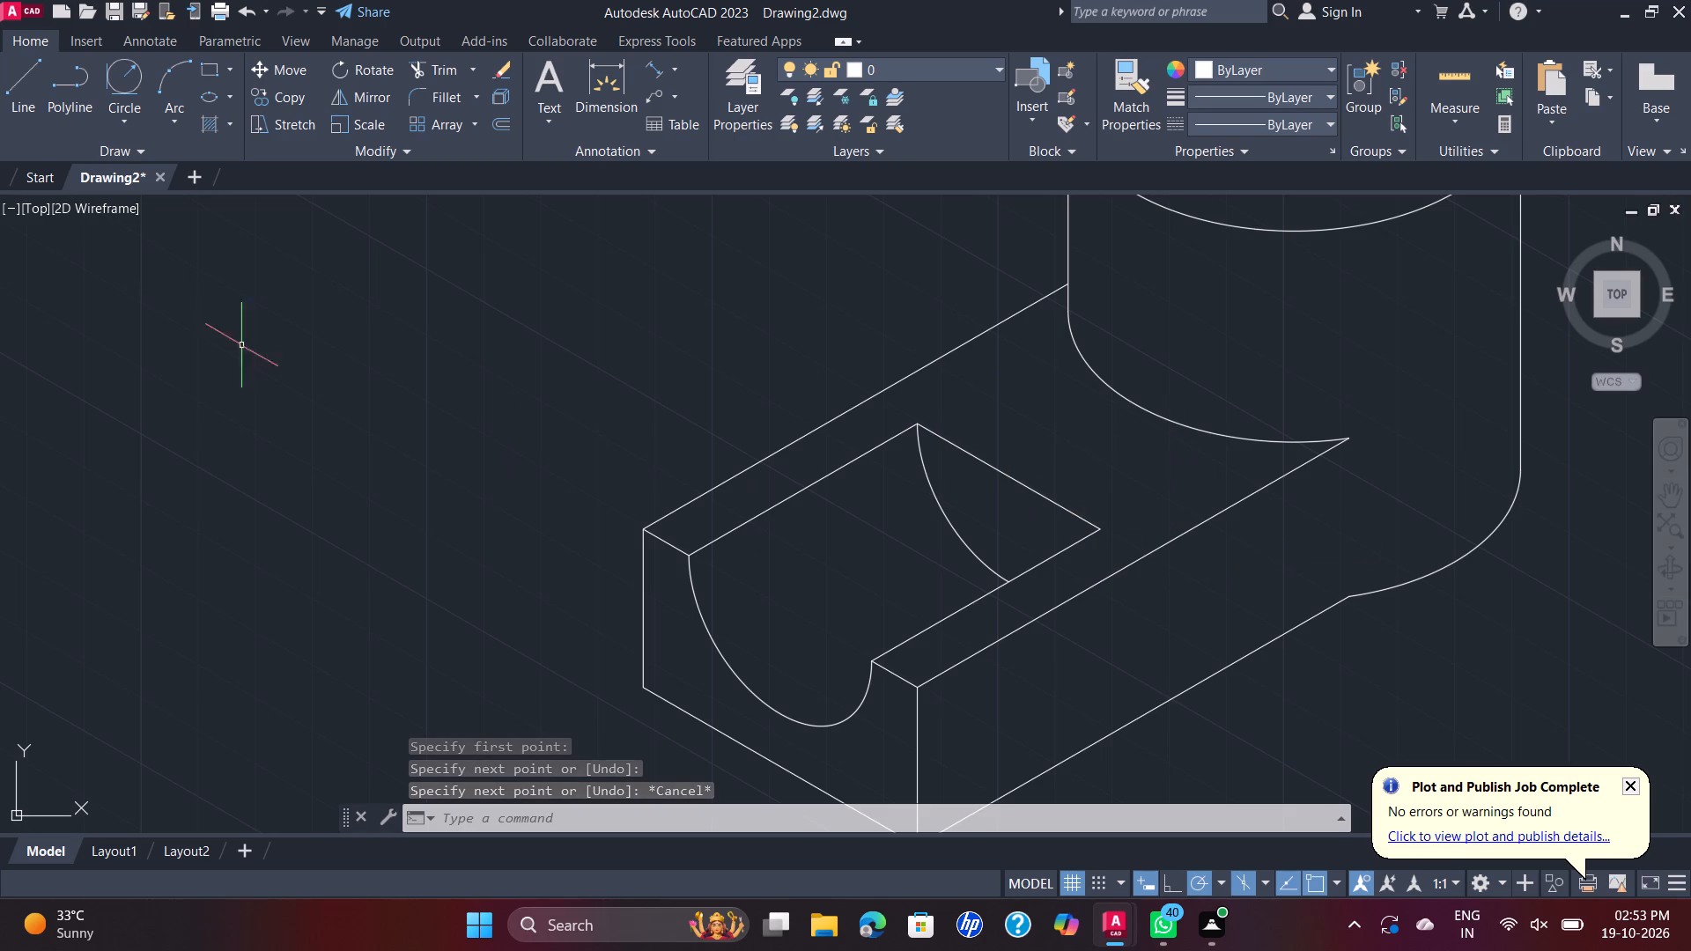
Add an aligned dimension for the base's width along the free-end bottom edge, placed just outside the part.
{"action": "scroll", "coordinate": [159, 256], "scroll_direction": "down", "scroll_amount": 1}
{"action": "middle_click_drag", "start_coordinate": [406, 413], "coordinate": [399, 481]}
{"action": "scroll", "coordinate": [406, 413], "scroll_direction": "down", "scroll_amount": 1}
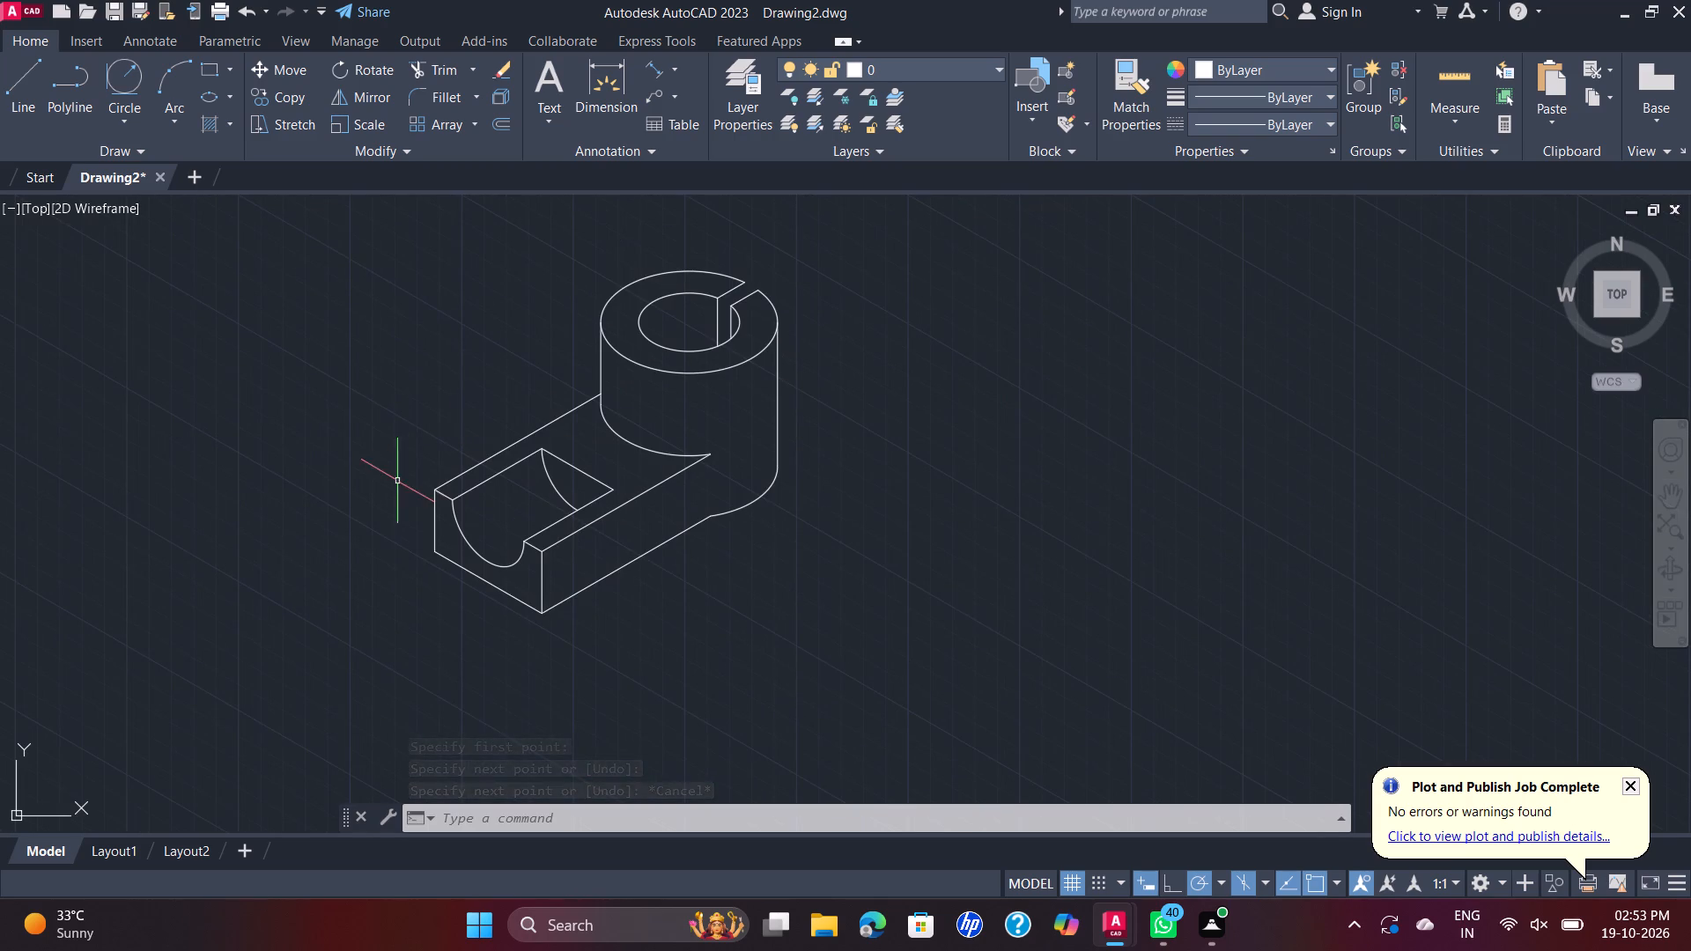
{"action": "scroll", "coordinate": [457, 409], "scroll_direction": "up", "scroll_amount": 1}
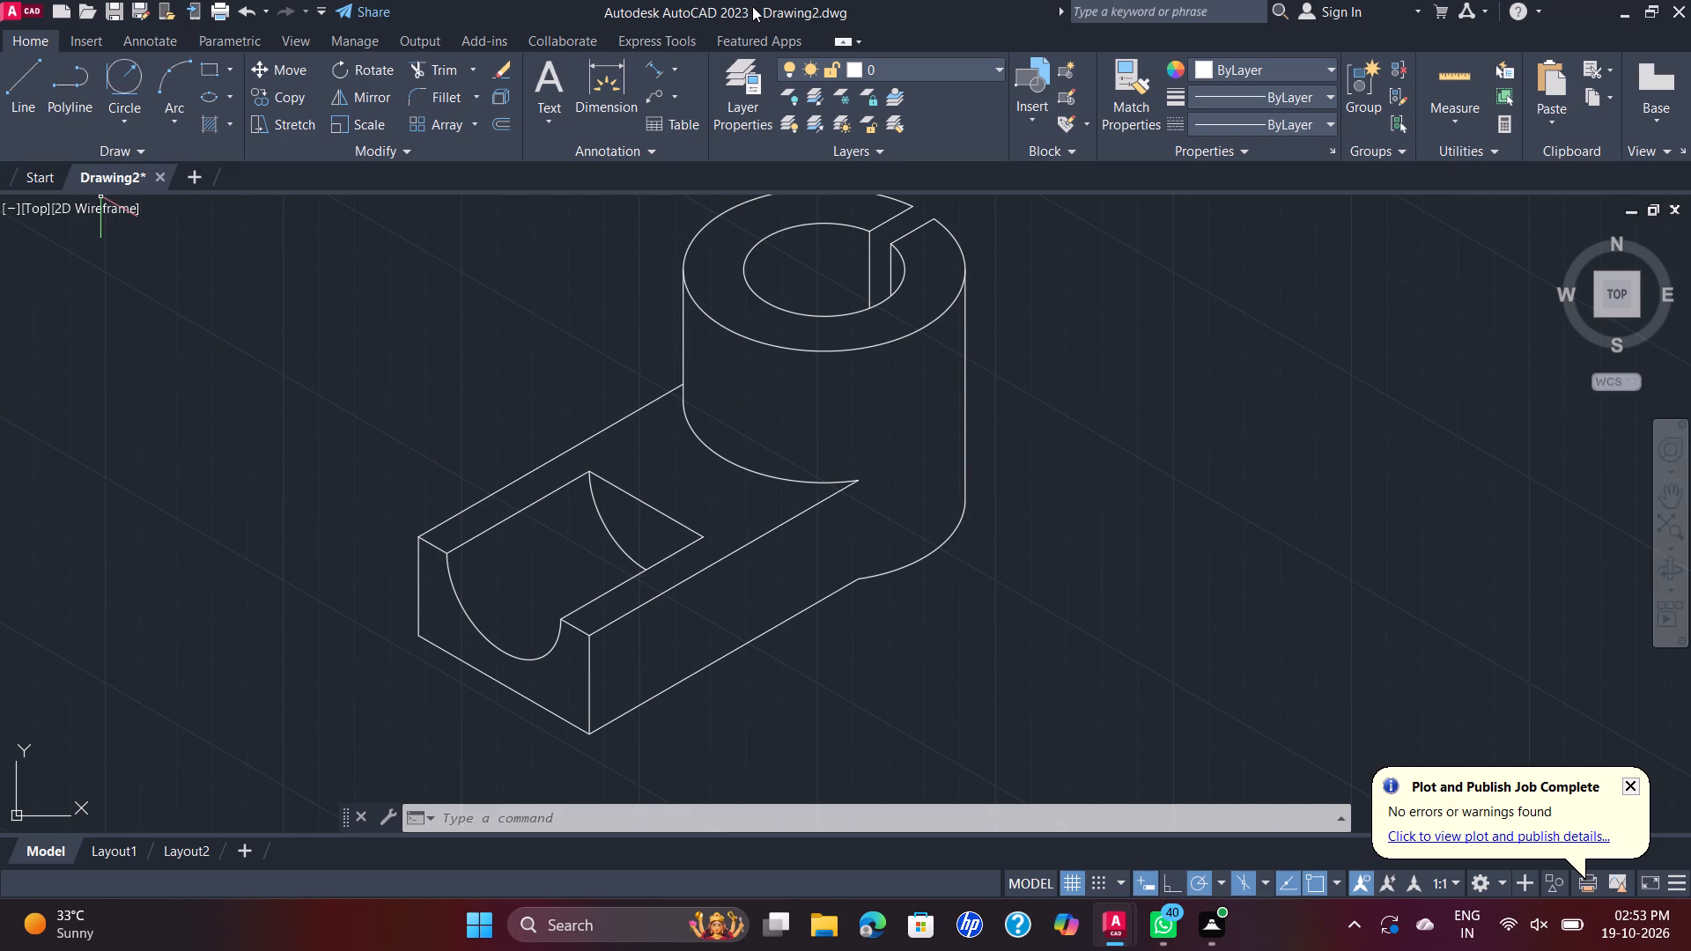
{"action": "left_click", "coordinate": [659, 70]}
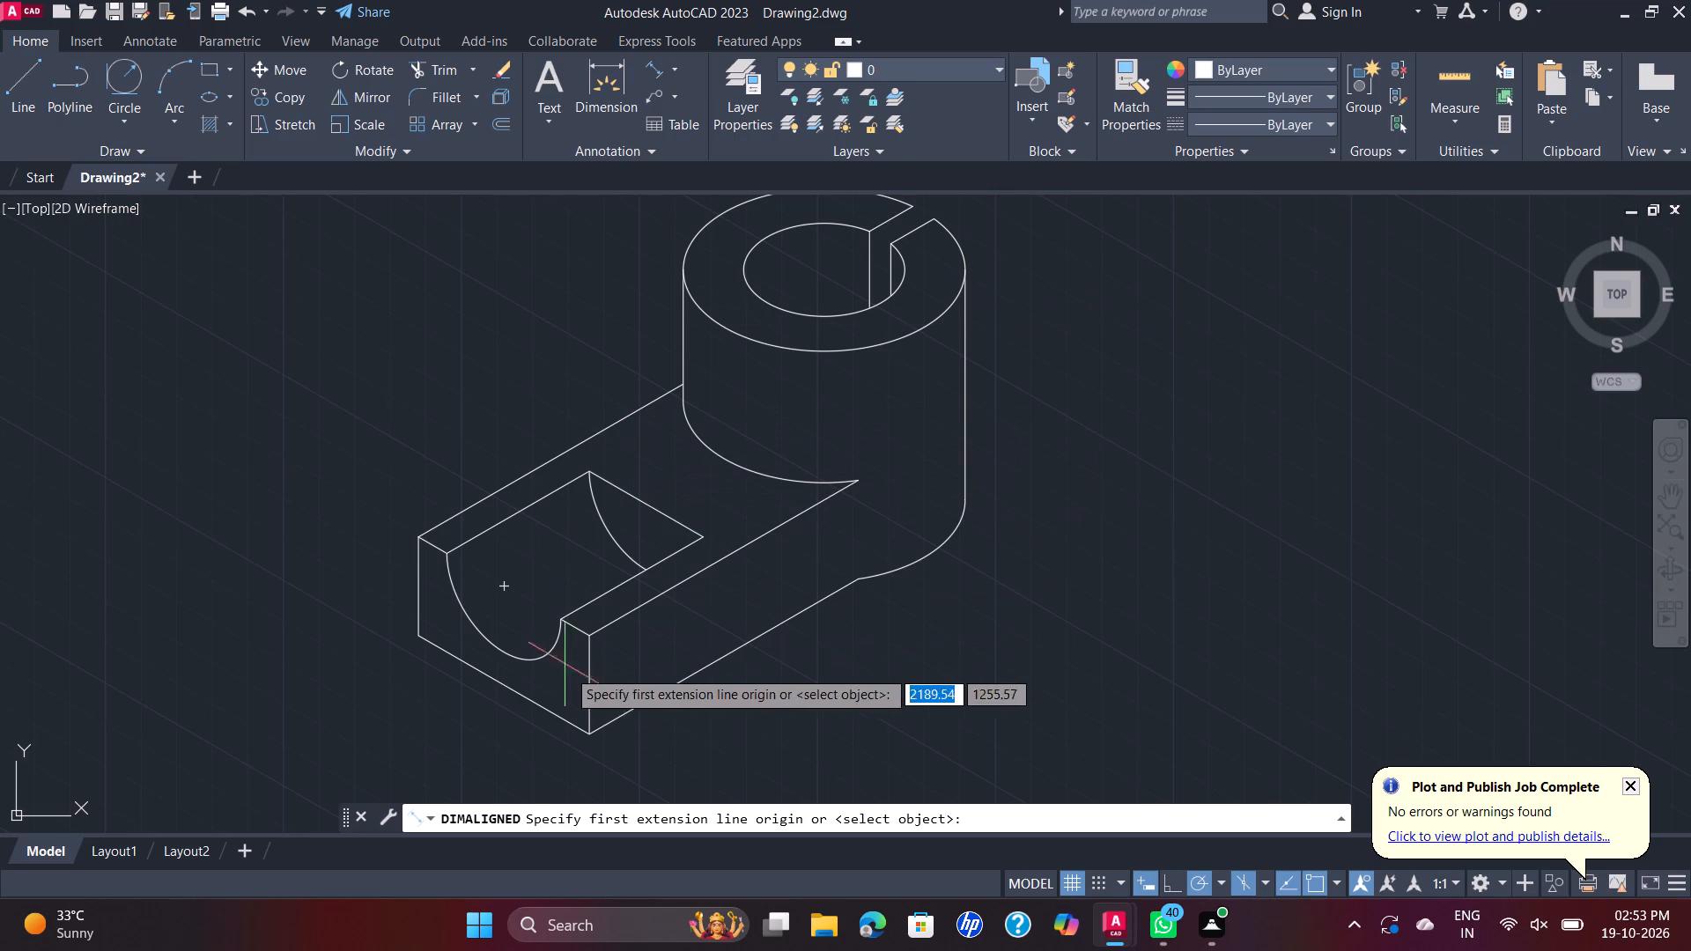
{"action": "left_click", "coordinate": [587, 737]}
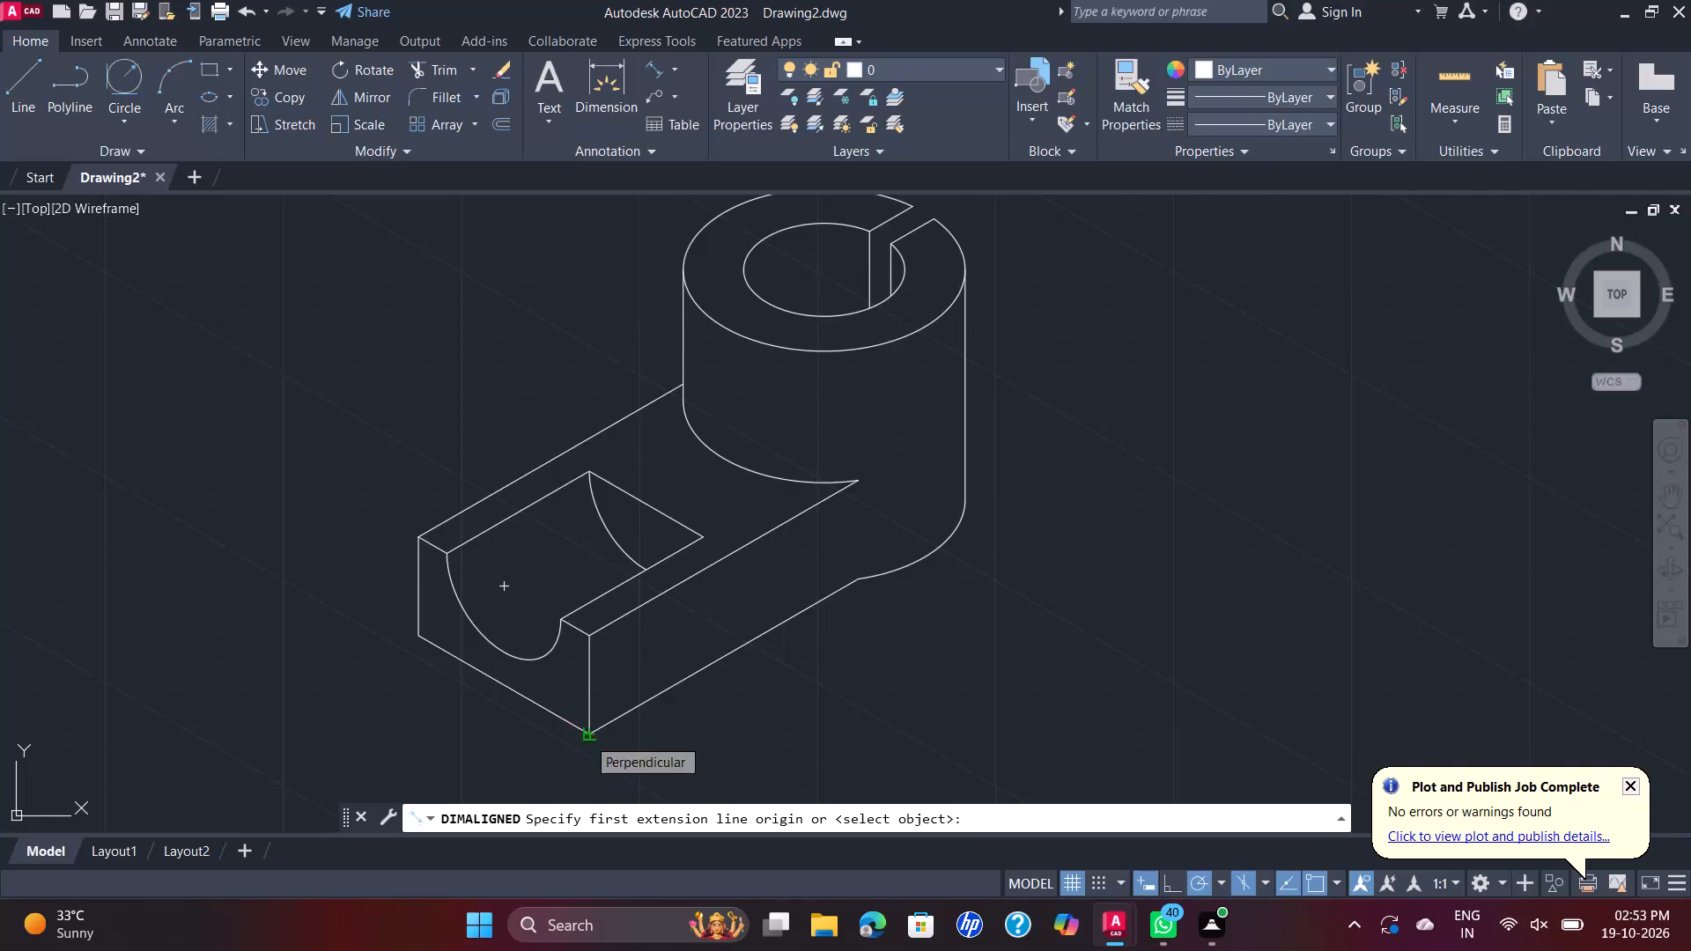
{"action": "left_click", "coordinate": [417, 637]}
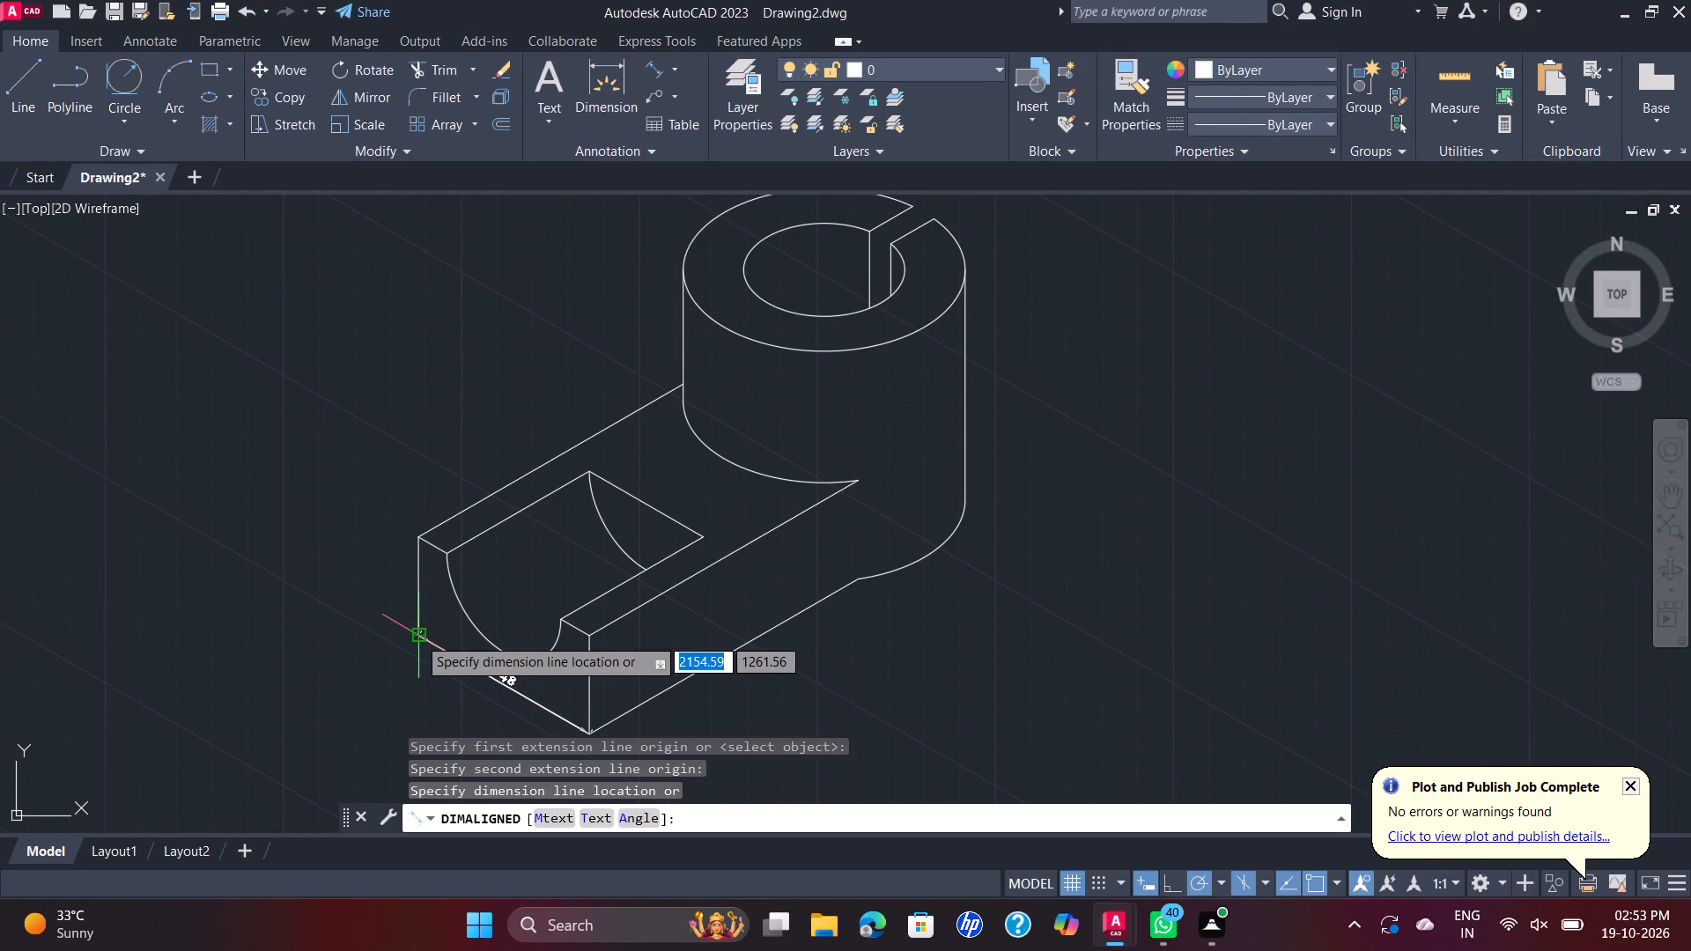
{"action": "left_click", "coordinate": [441, 668]}
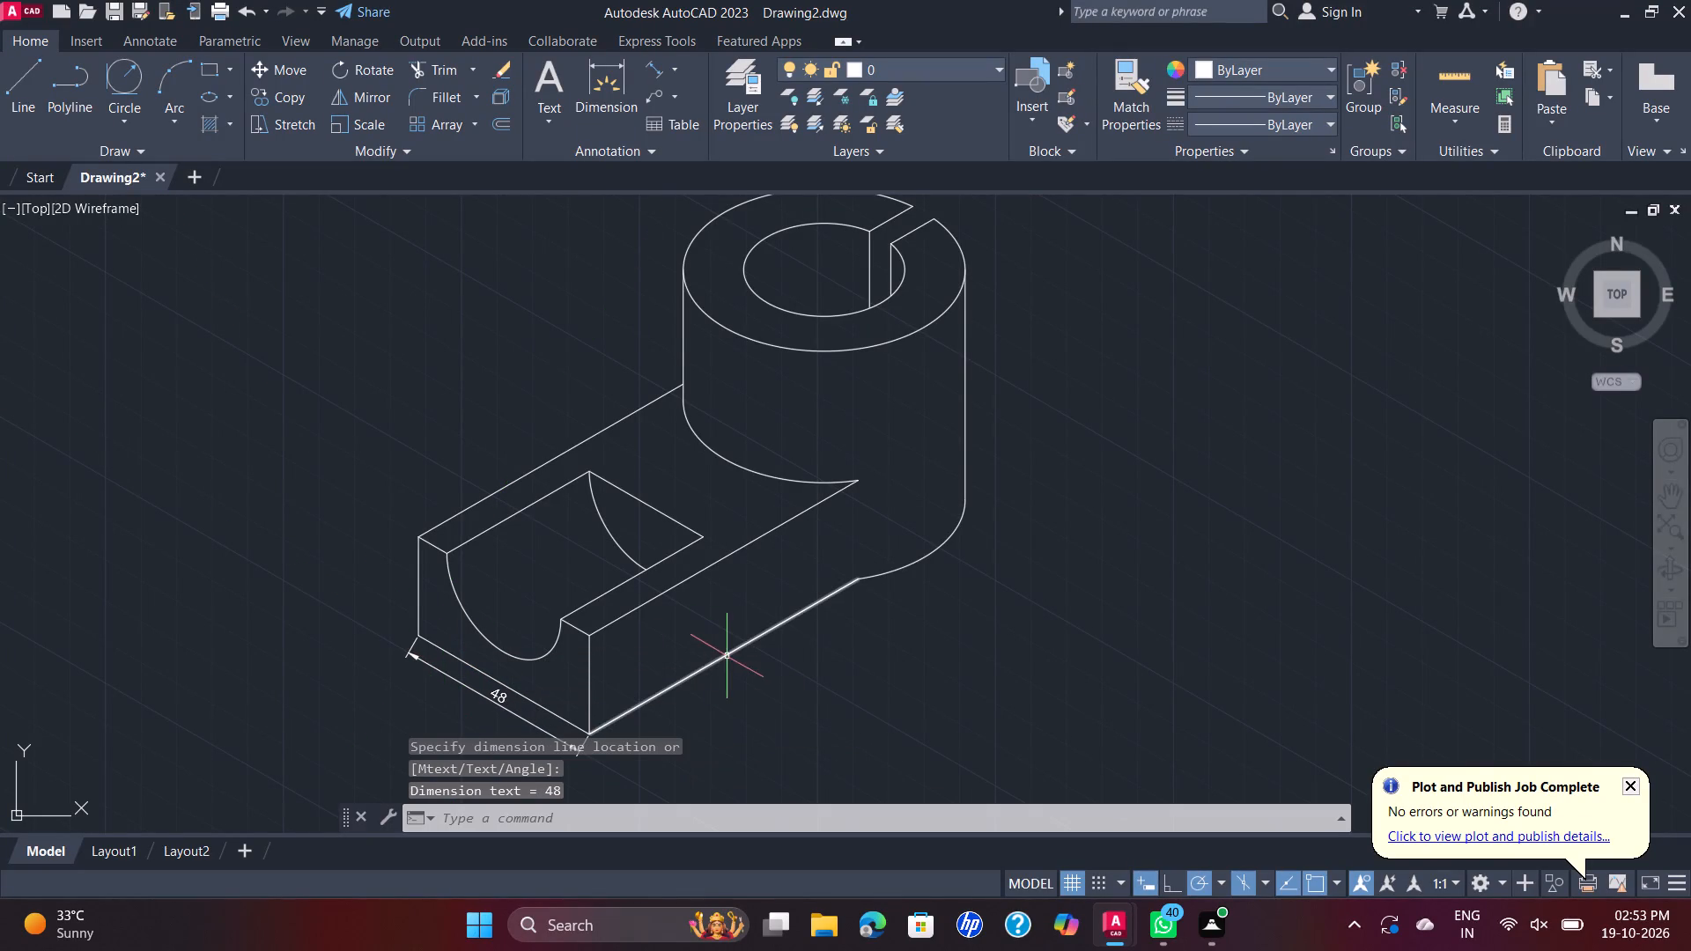
Add an aligned dimension for the groove's length along its front 30° edge, placed close beside the edge.
{"action": "key", "text": "space"}
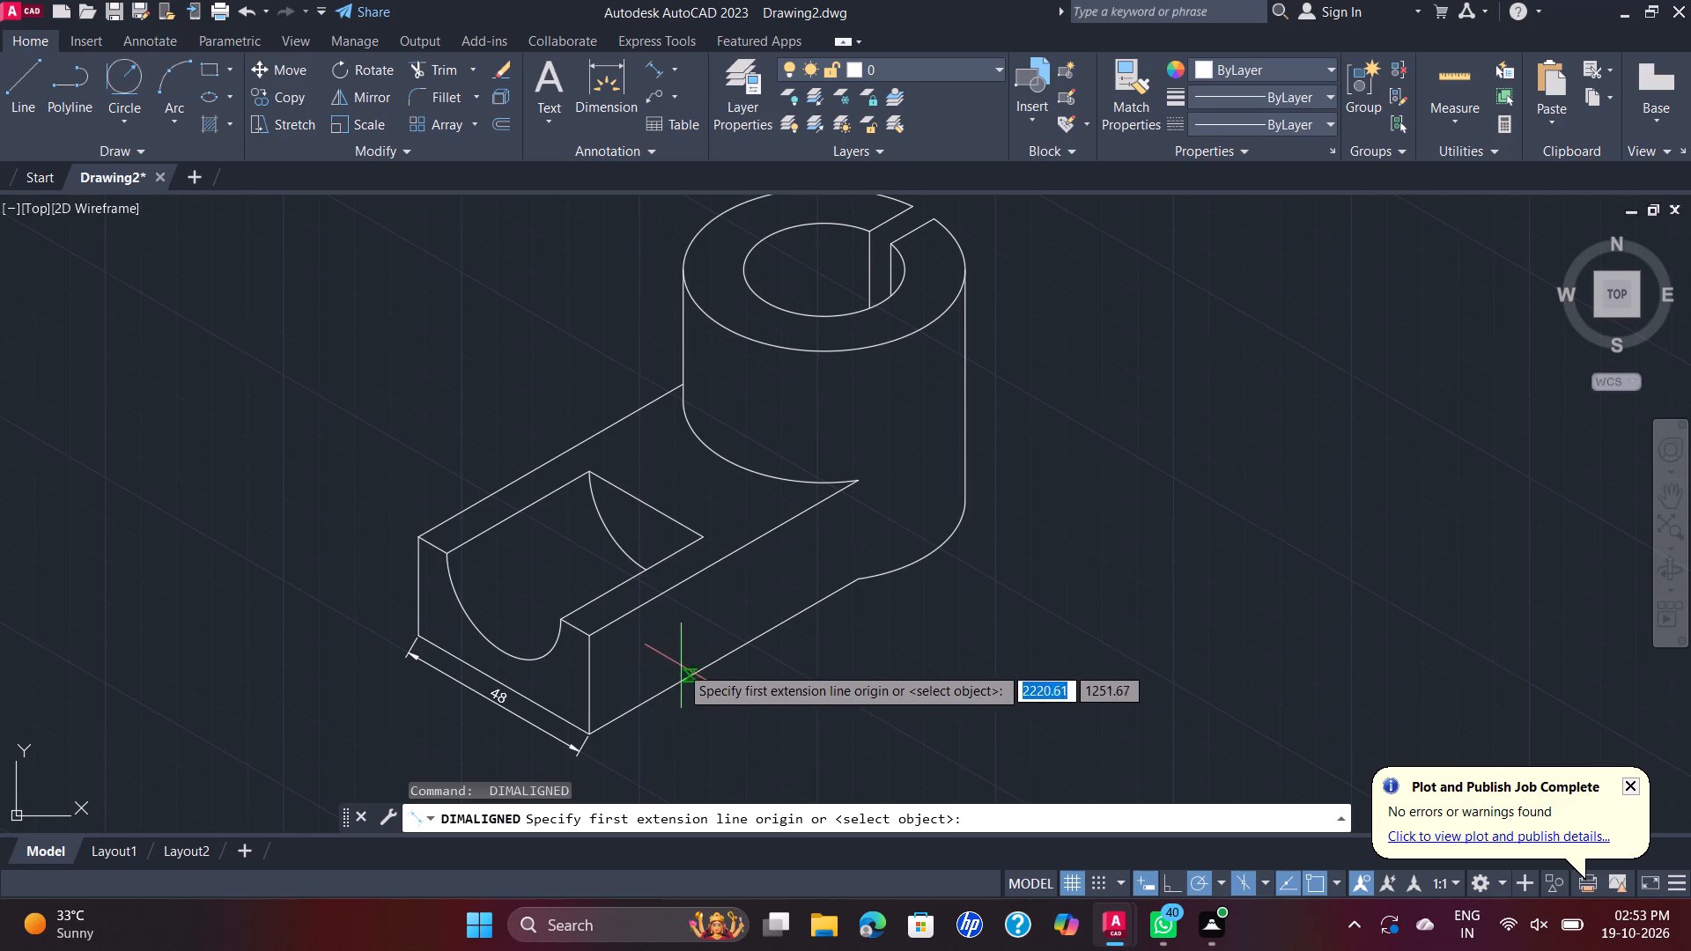
{"action": "left_click", "coordinate": [557, 618]}
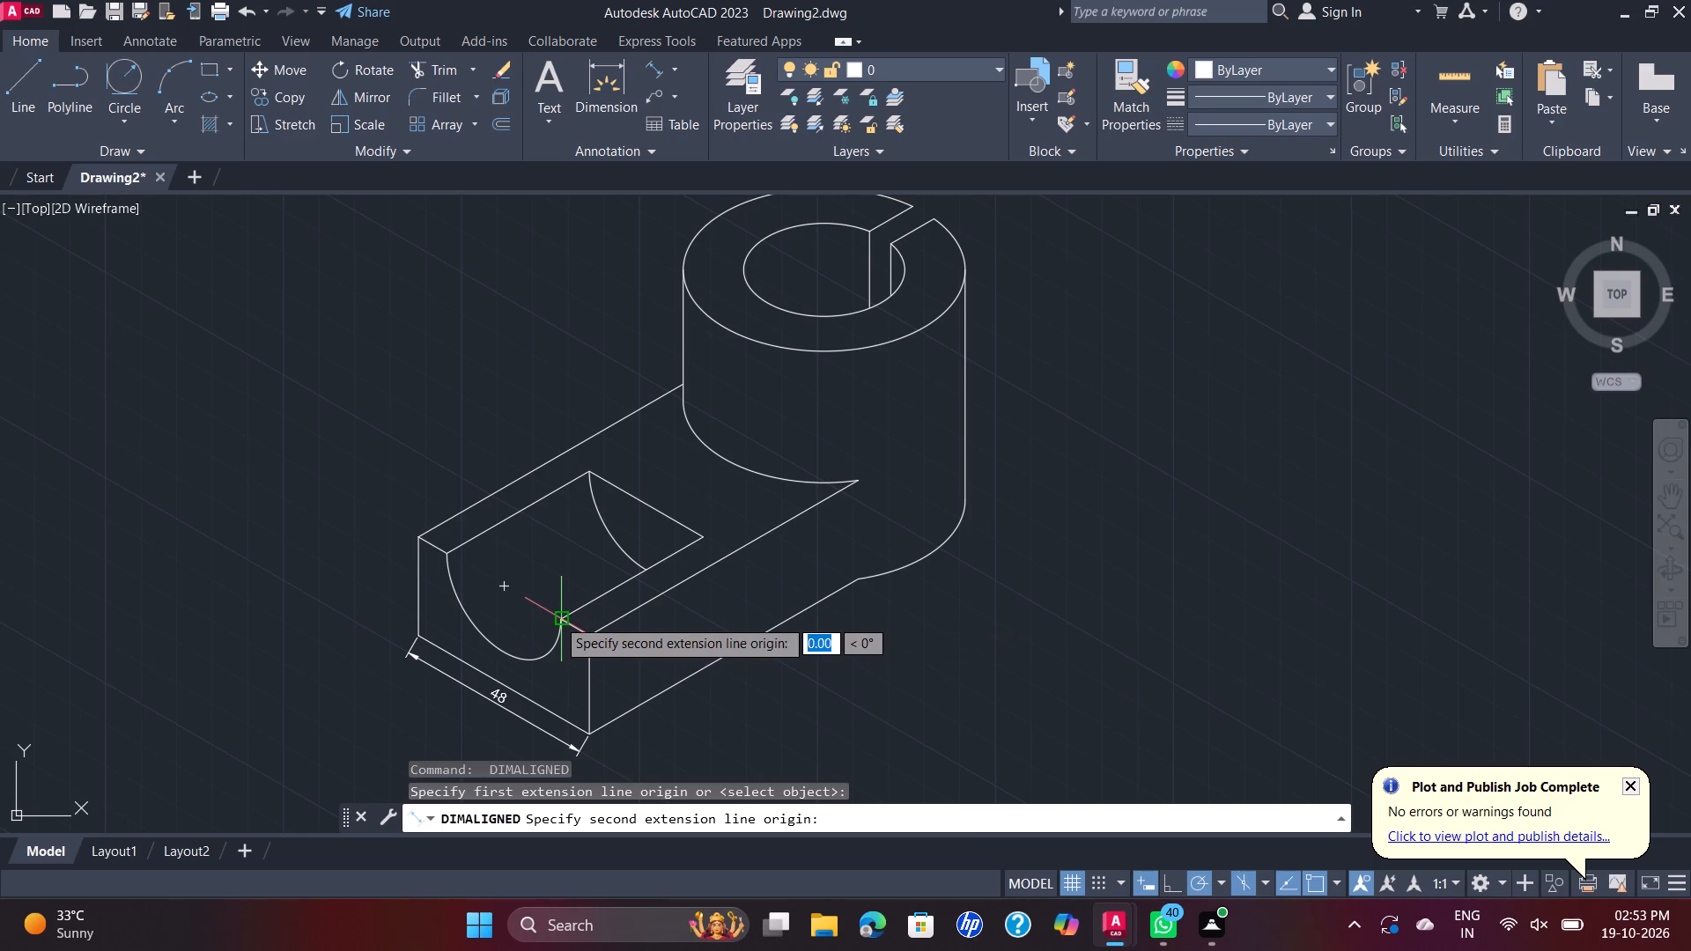
{"action": "left_click", "coordinate": [699, 540]}
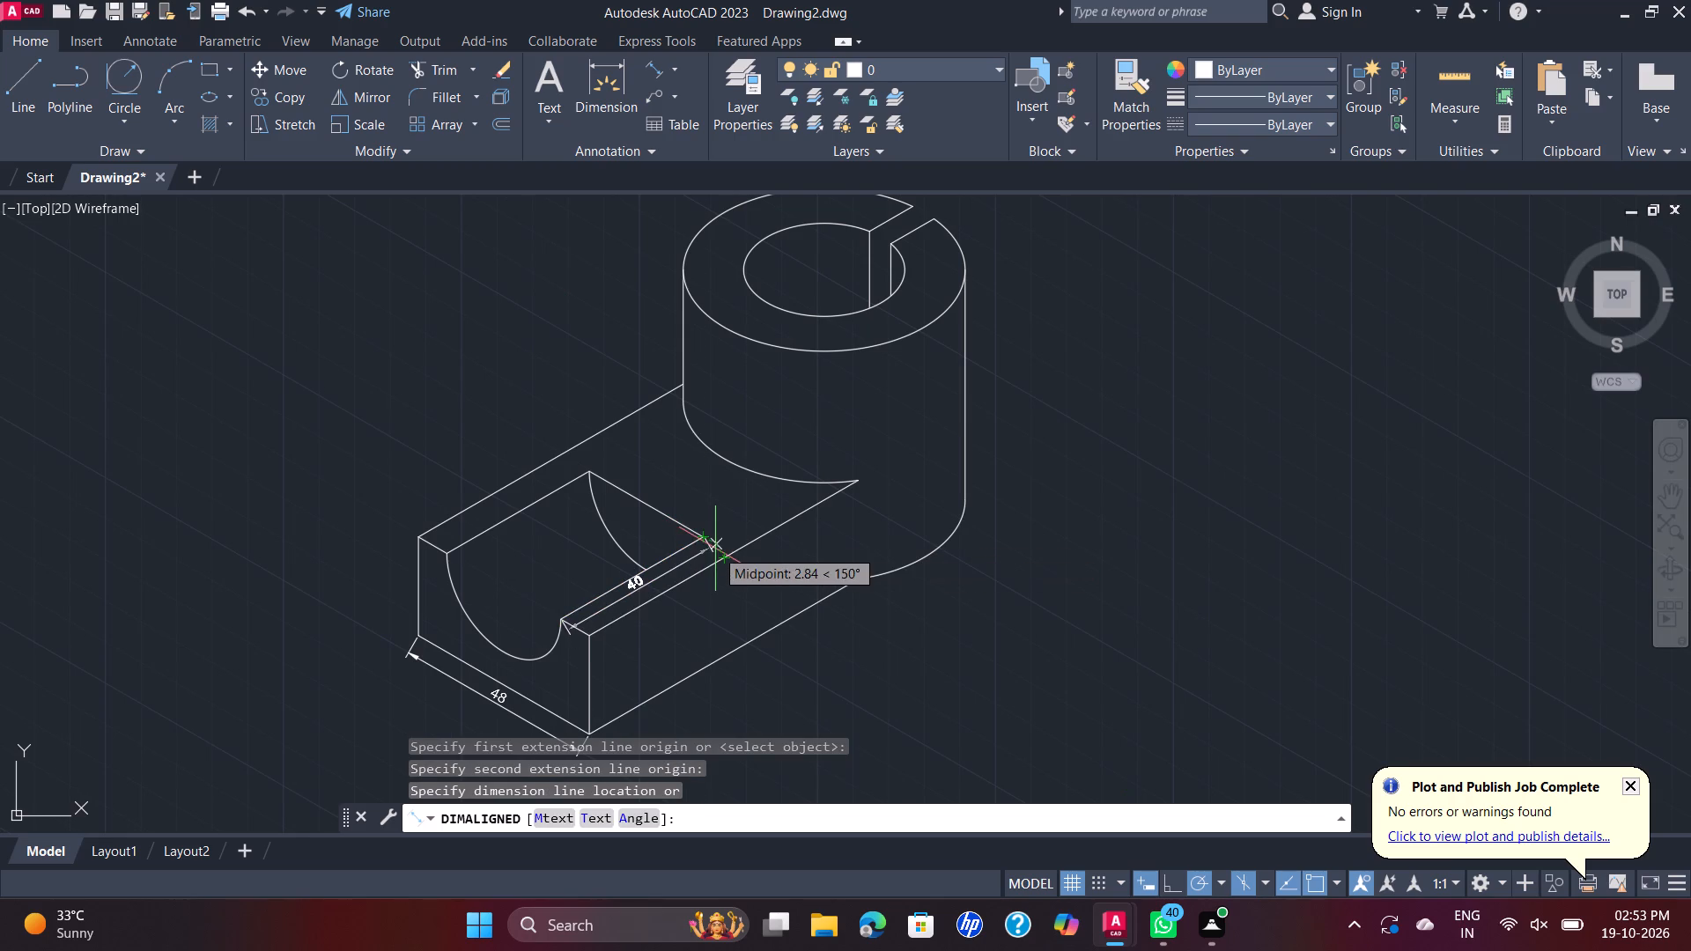
{"action": "left_click", "coordinate": [715, 549]}
Add an aligned dimension for the base's thickness on the outer vertical edge of the free end, placed outside the part.
{"action": "key", "text": "space"}
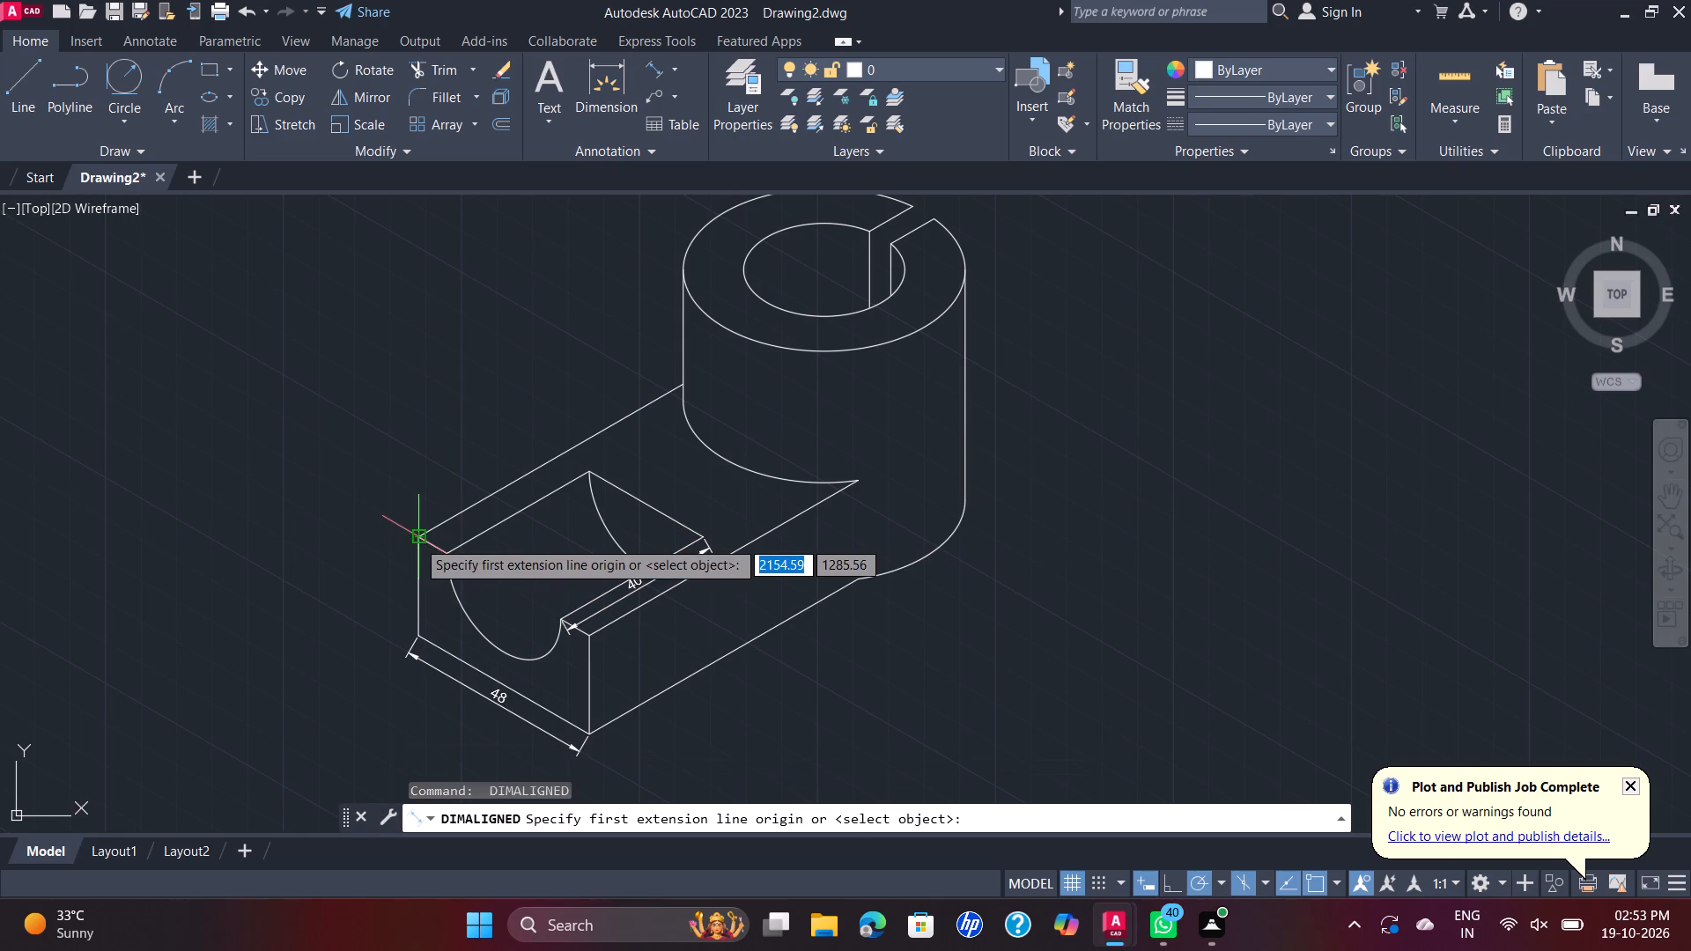
{"action": "left_click", "coordinate": [417, 539]}
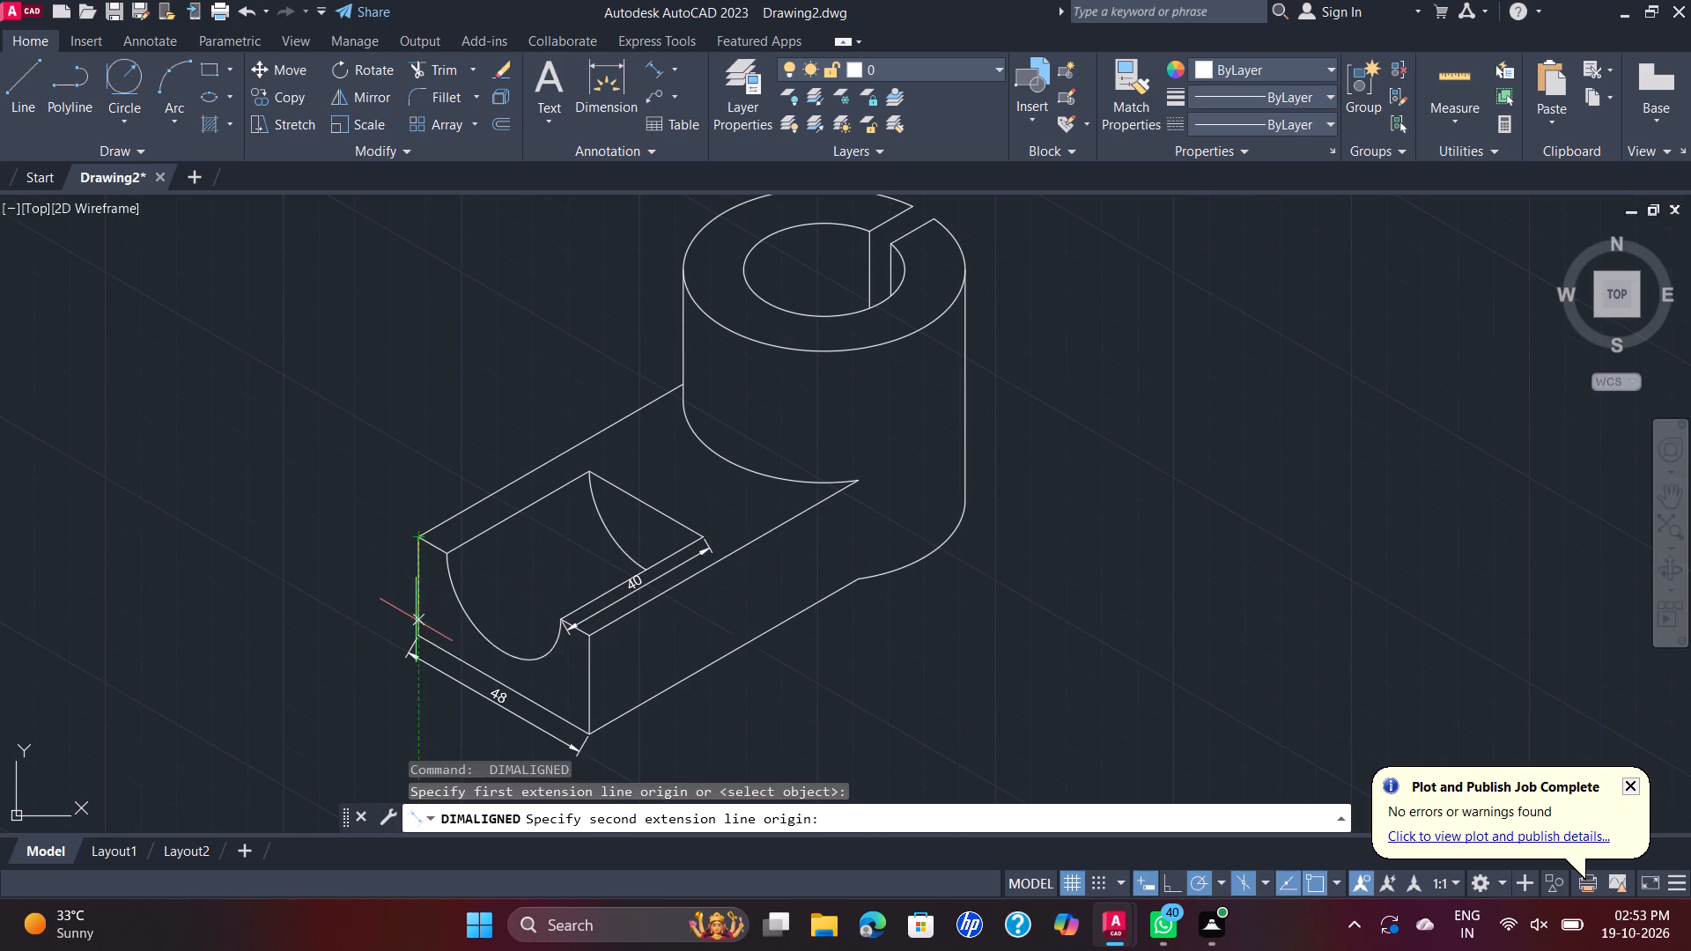
{"action": "left_click", "coordinate": [417, 634]}
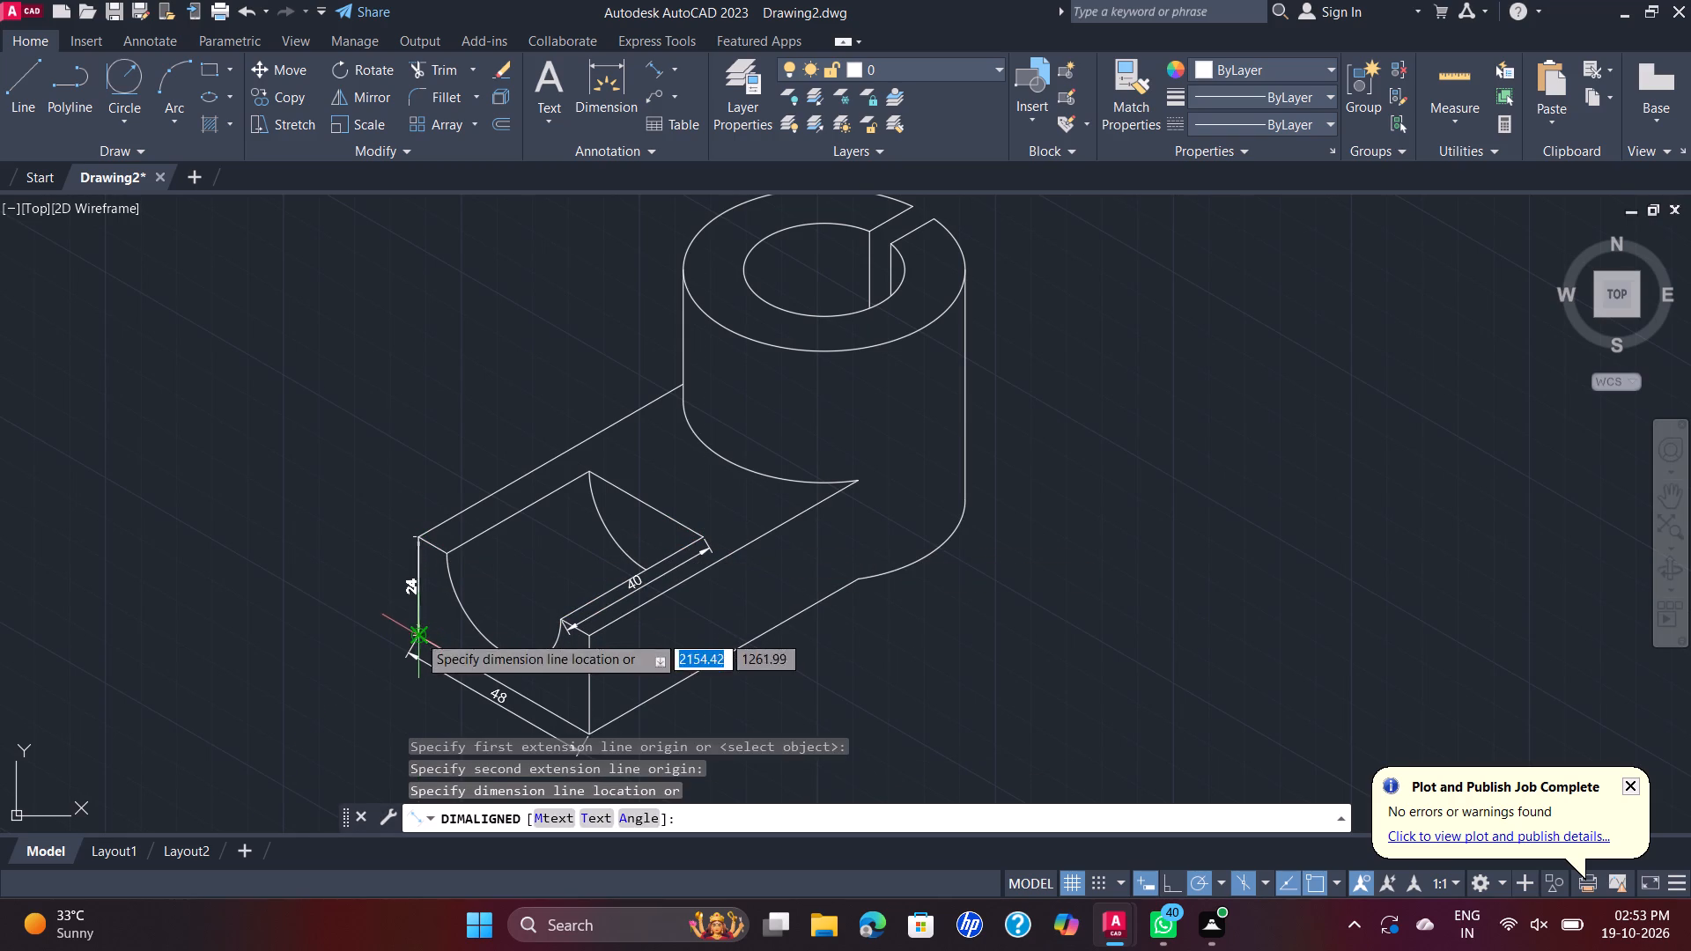
{"action": "left_click", "coordinate": [385, 623]}
Add an aligned dimension from the groove arc's centre at the free end to the cylinder's centre at the base top, along the centreline.
{"action": "key", "text": "space"}
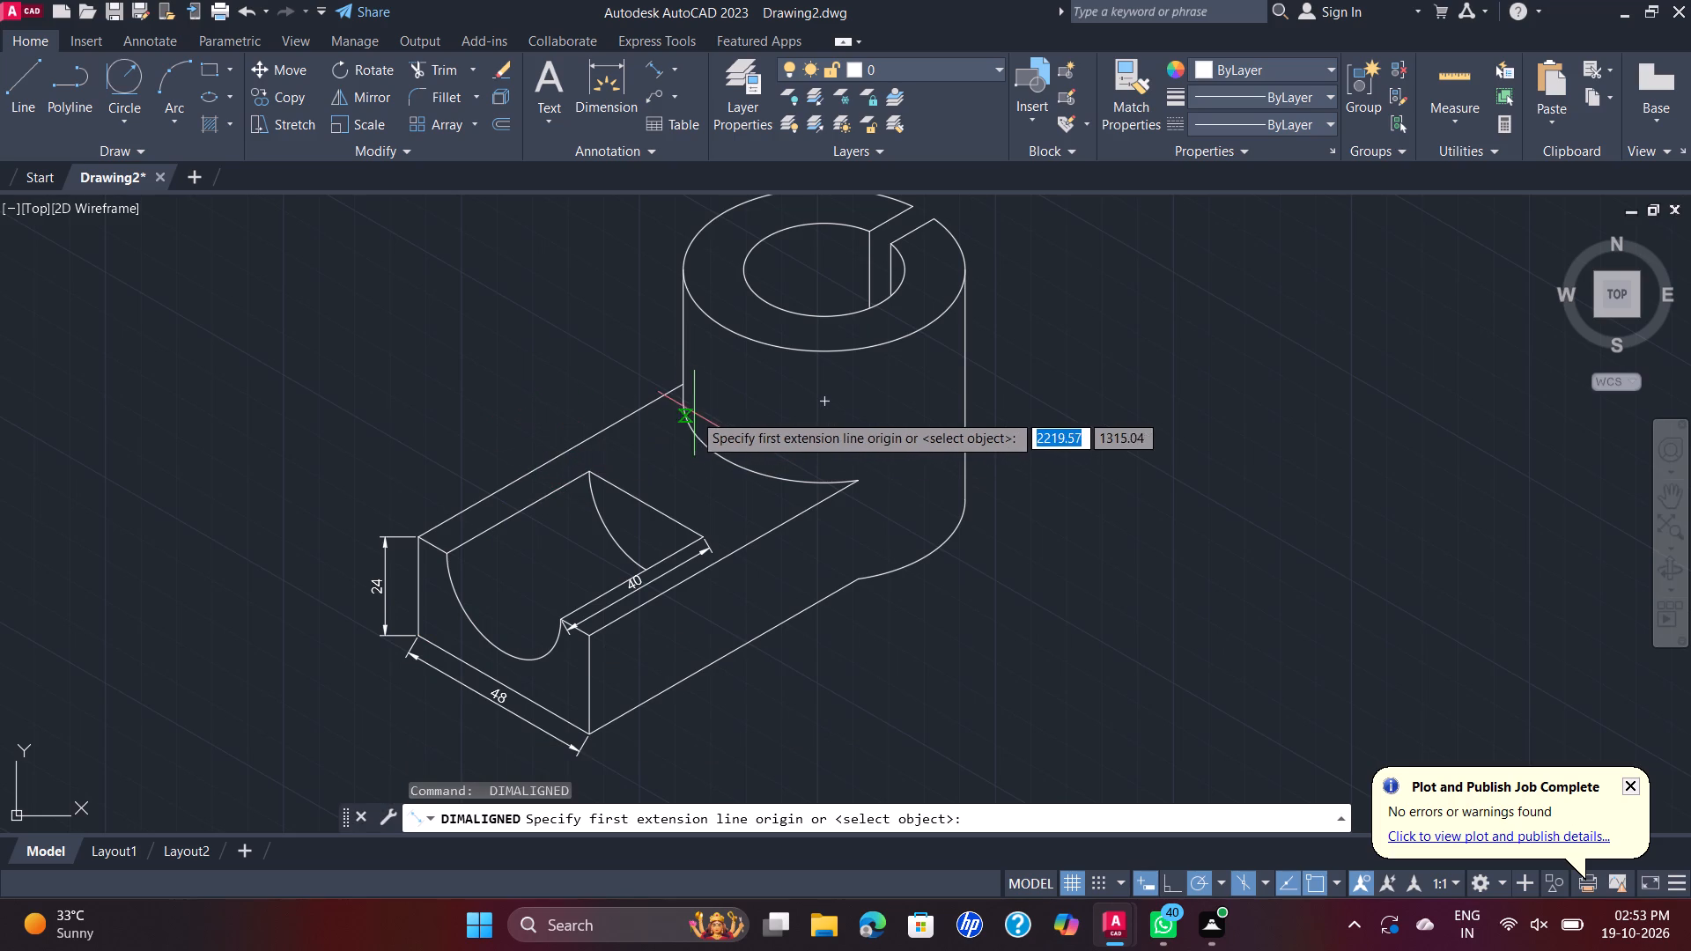
{"action": "scroll", "coordinate": [684, 421], "scroll_direction": "down", "scroll_amount": 1}
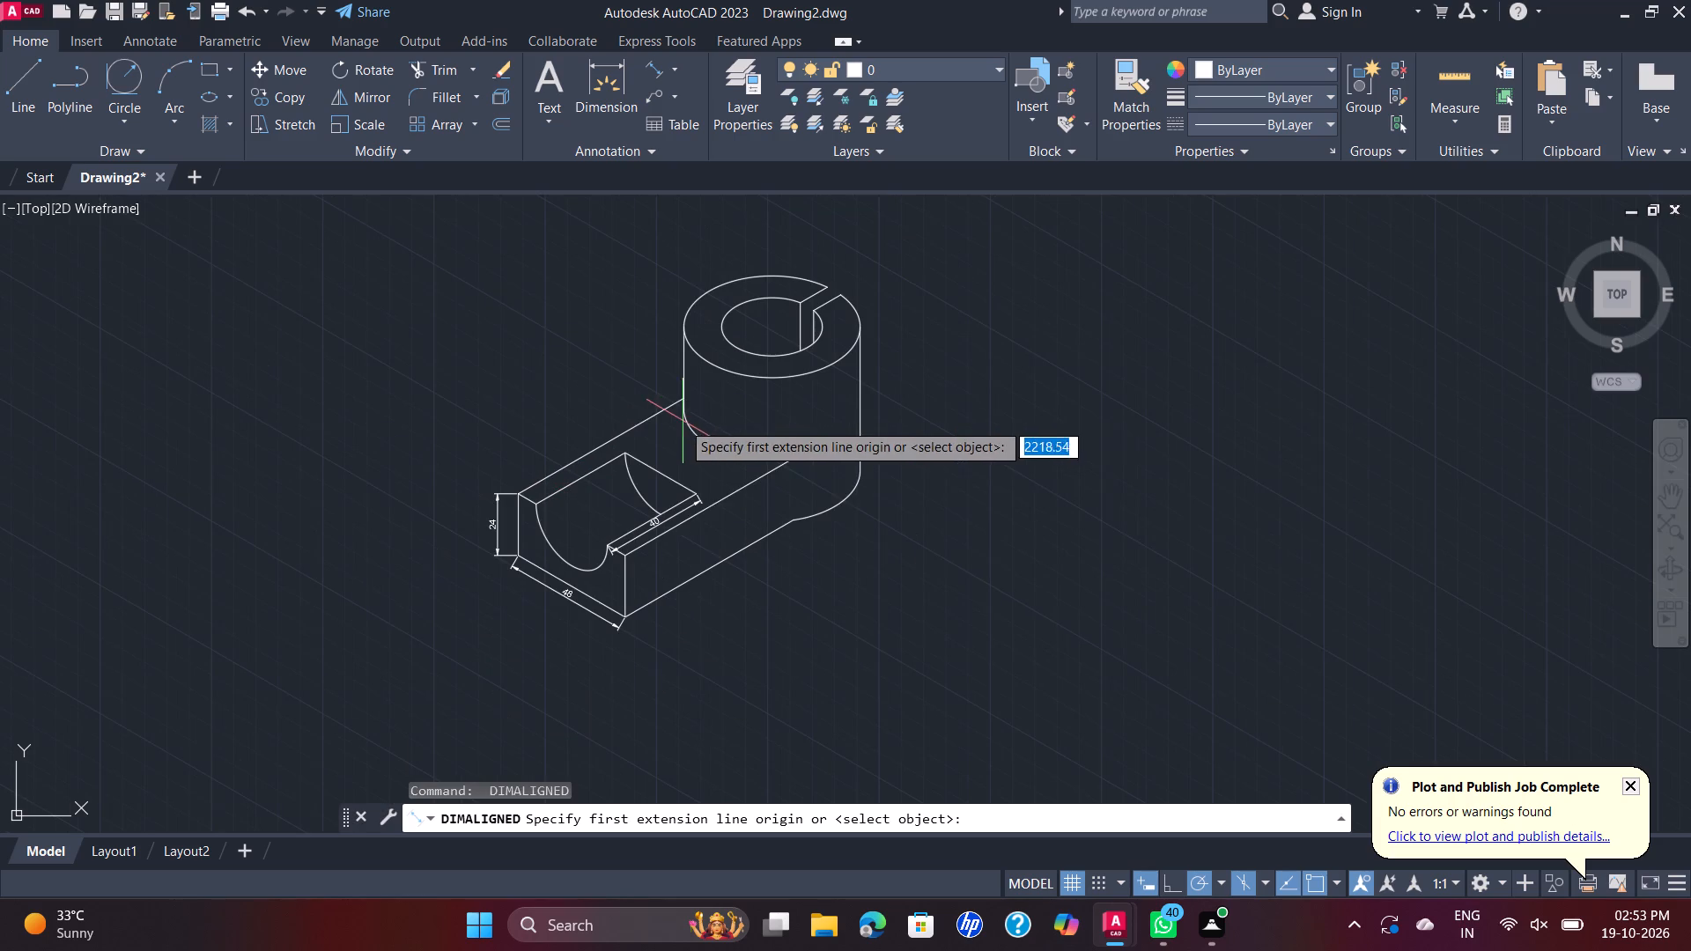
{"action": "left_click", "coordinate": [571, 529]}
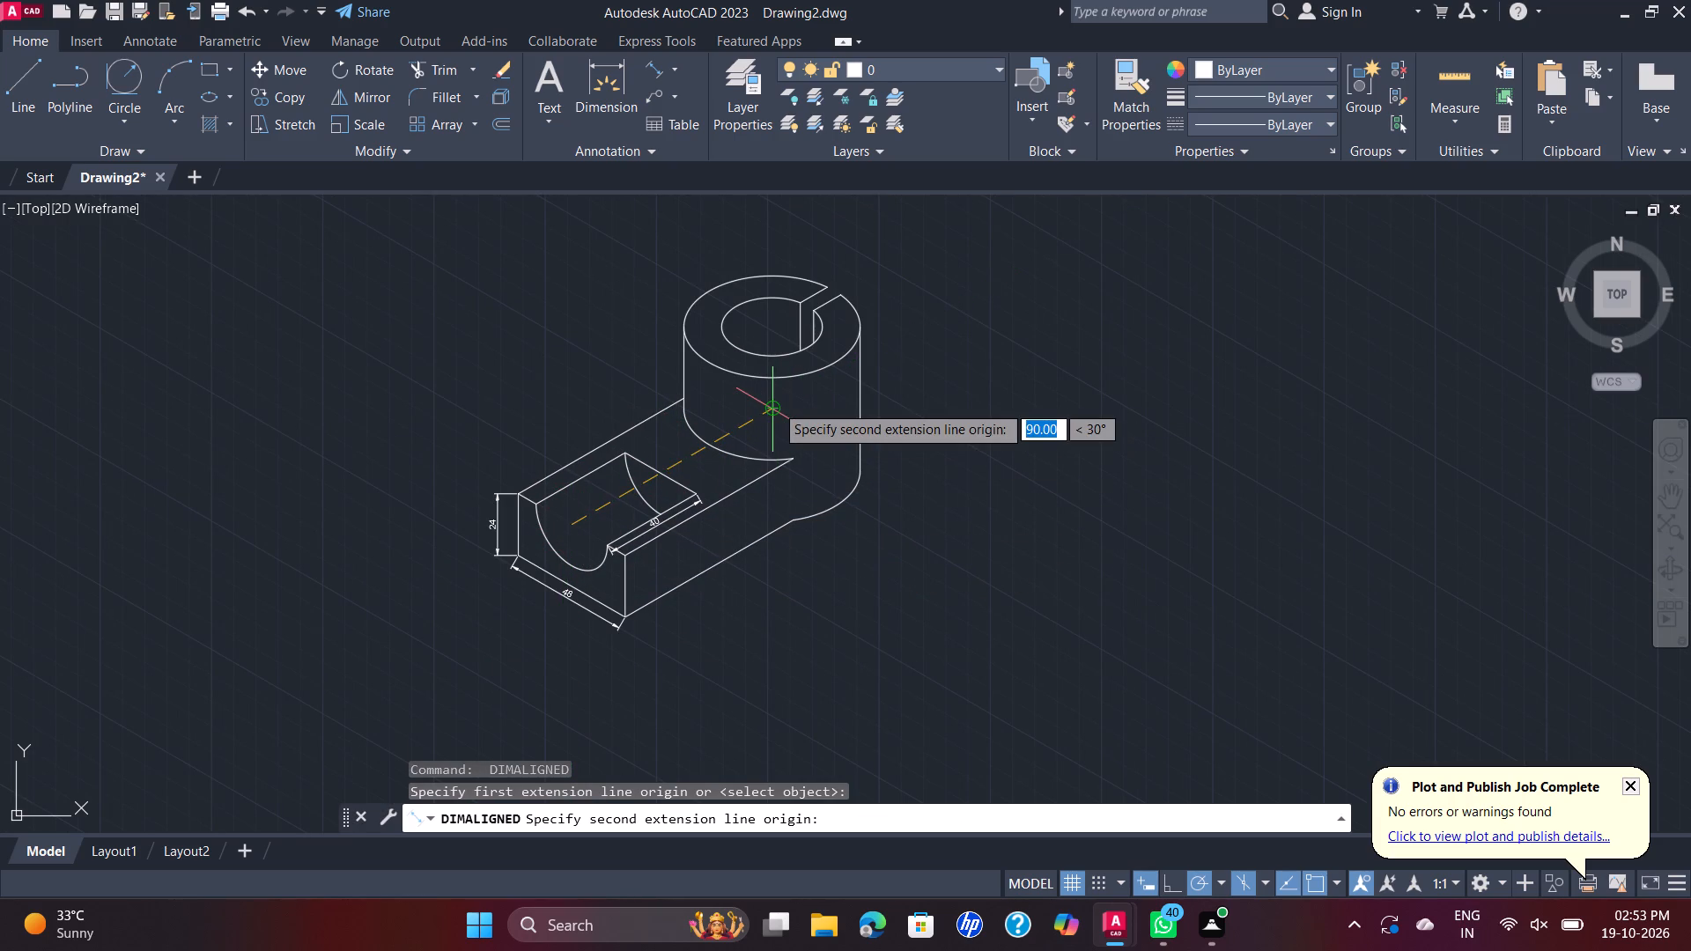
{"action": "left_click", "coordinate": [775, 404]}
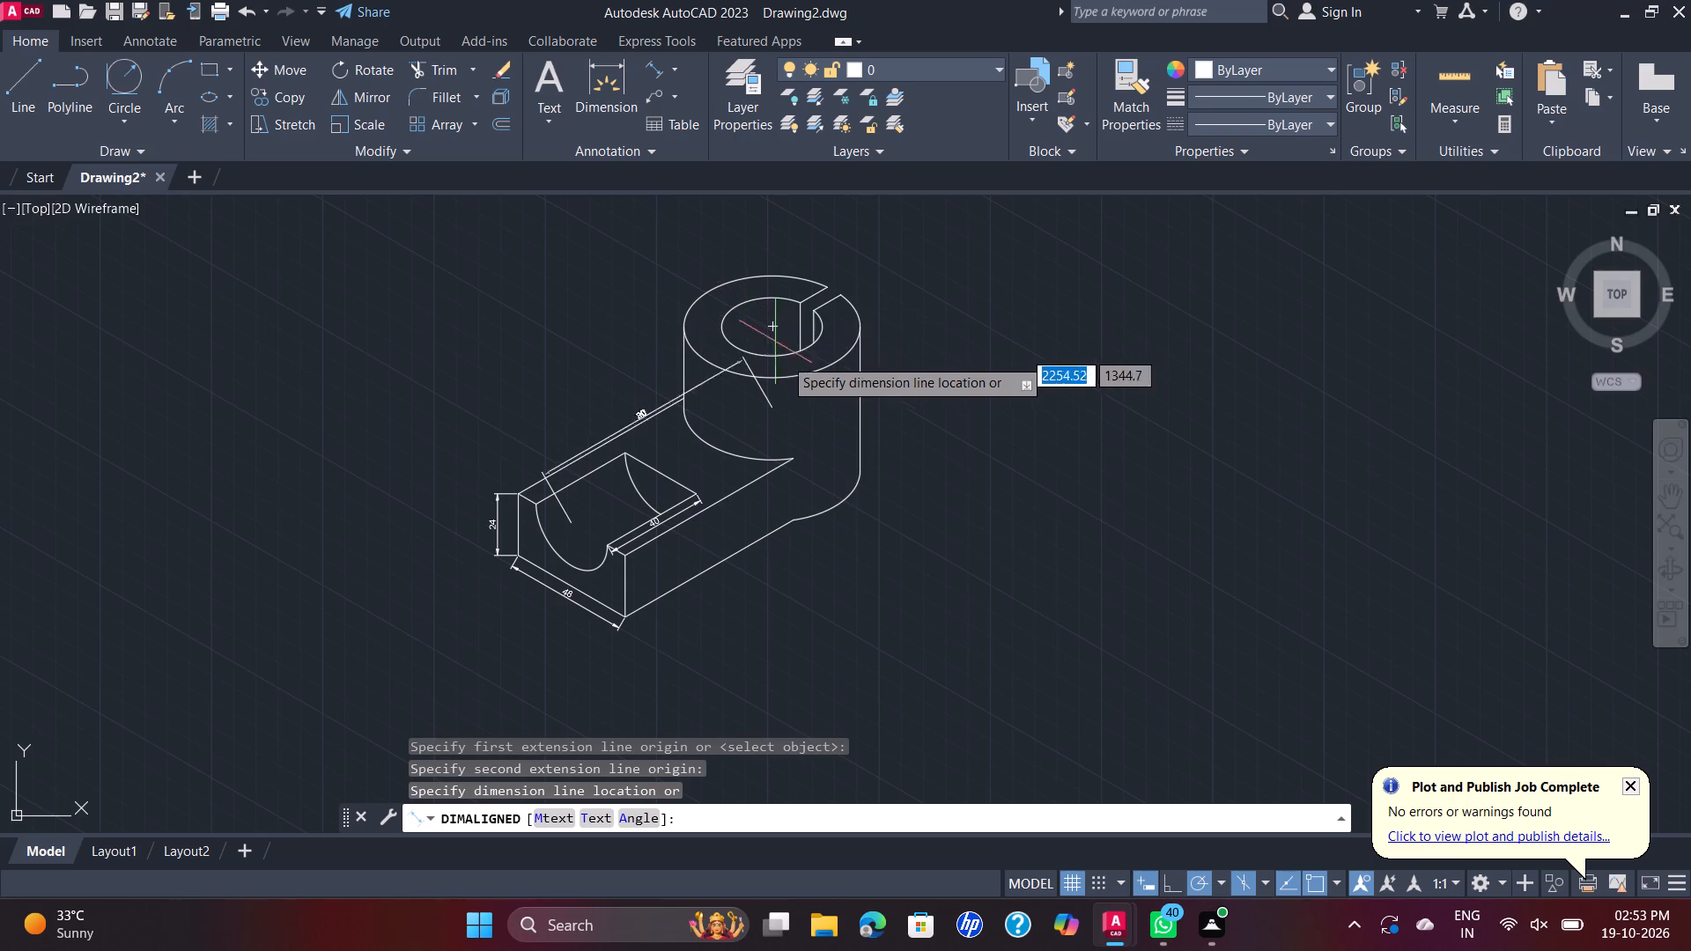
{"action": "left_click", "coordinate": [792, 394]}
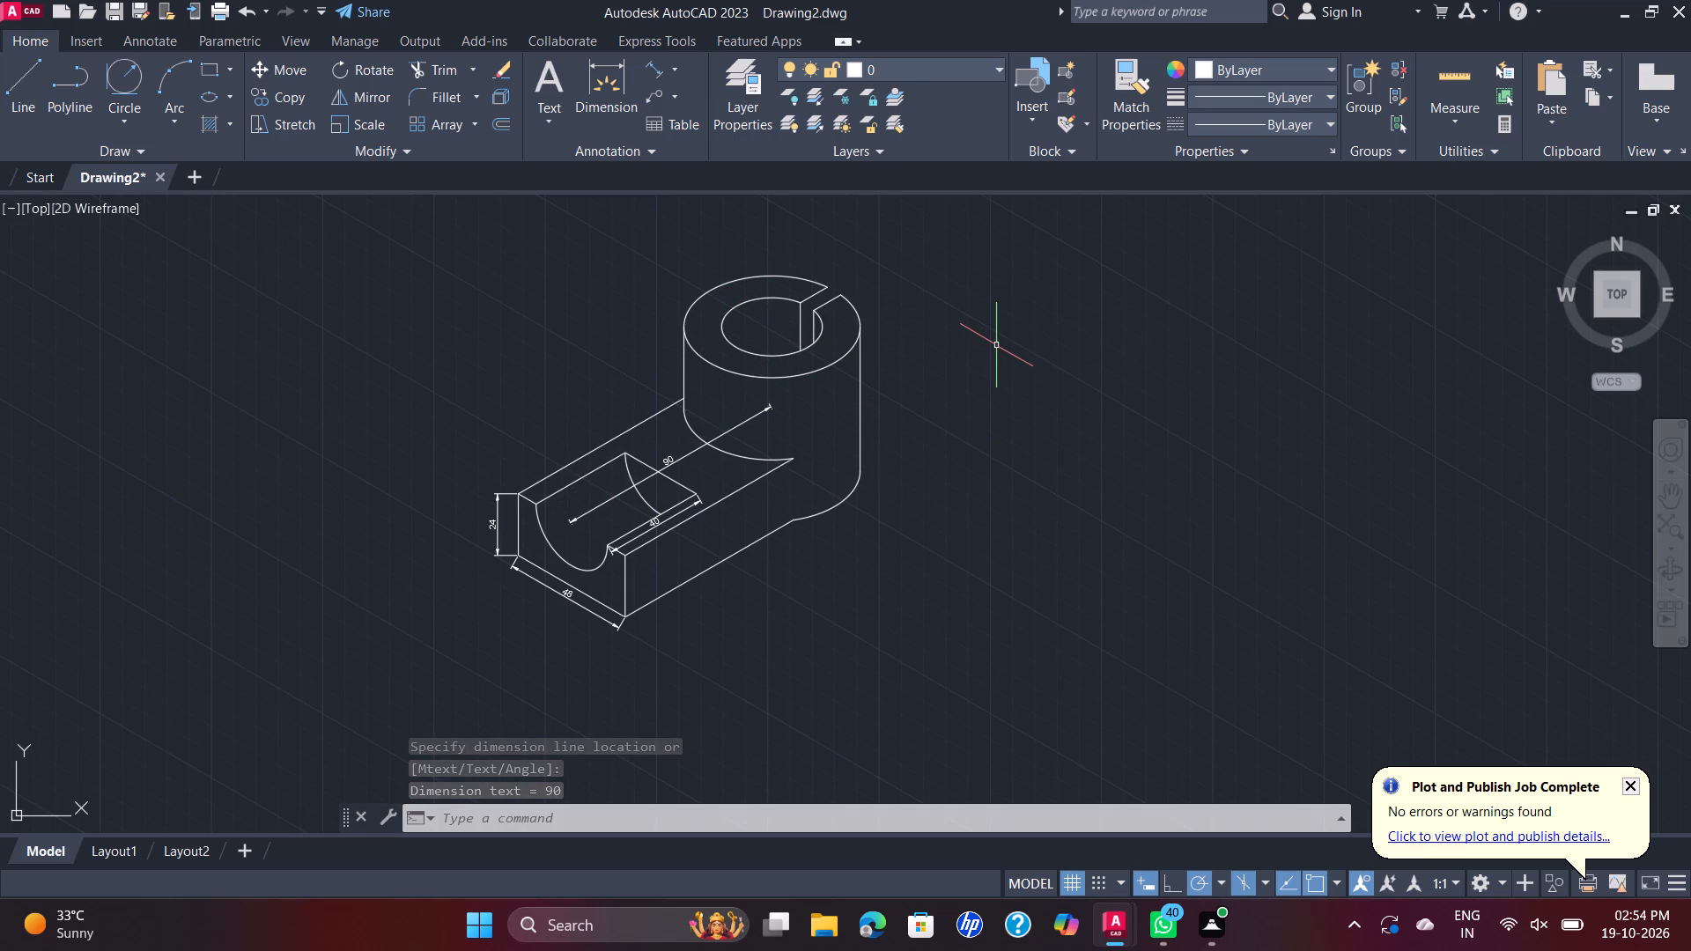
Add an aligned dimension for the cylinder's height between its top and bottom circle centres, placed along its axis.
{"action": "key", "text": "space"}
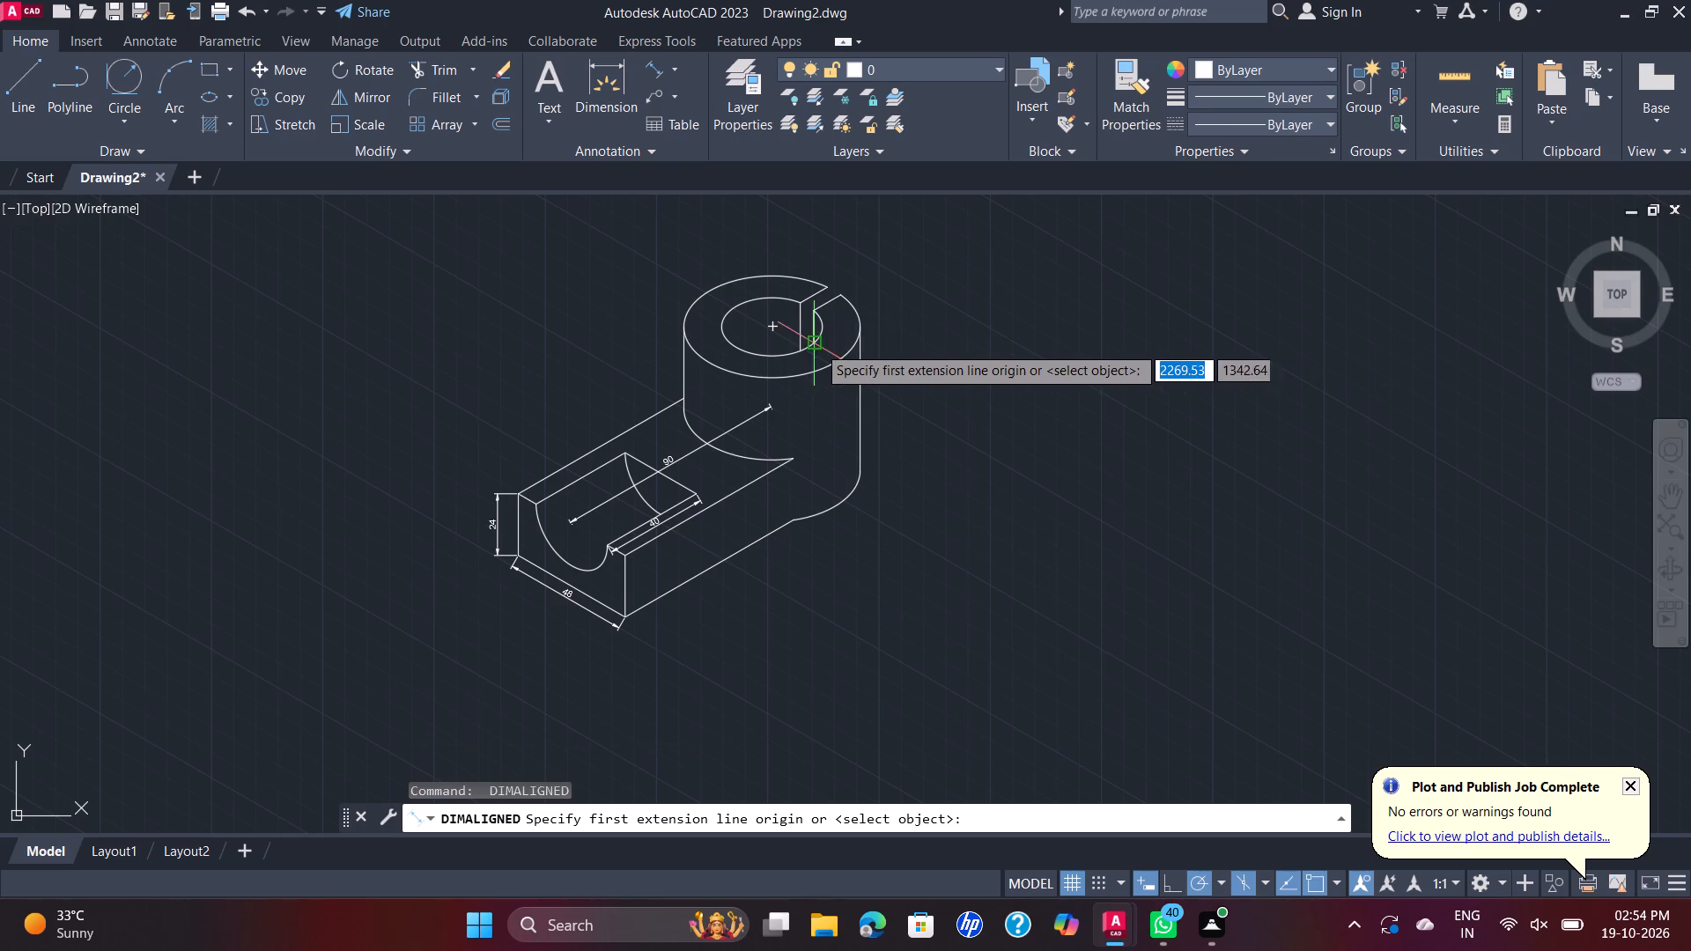
{"action": "left_click", "coordinate": [779, 328]}
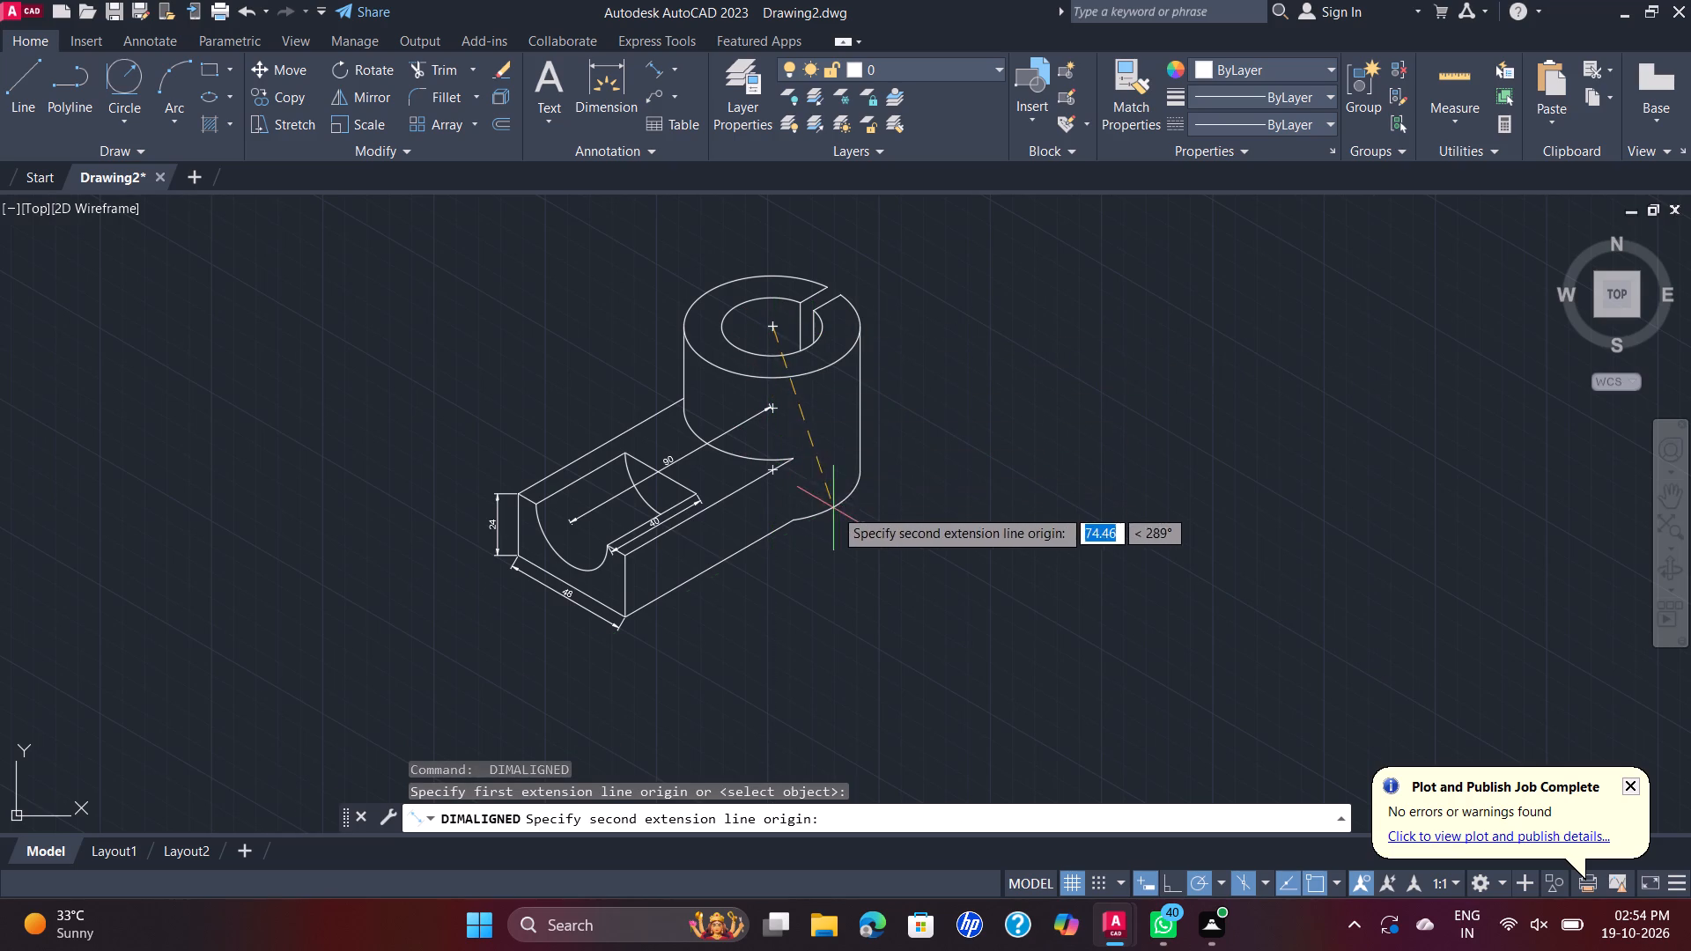
{"action": "left_click", "coordinate": [770, 471]}
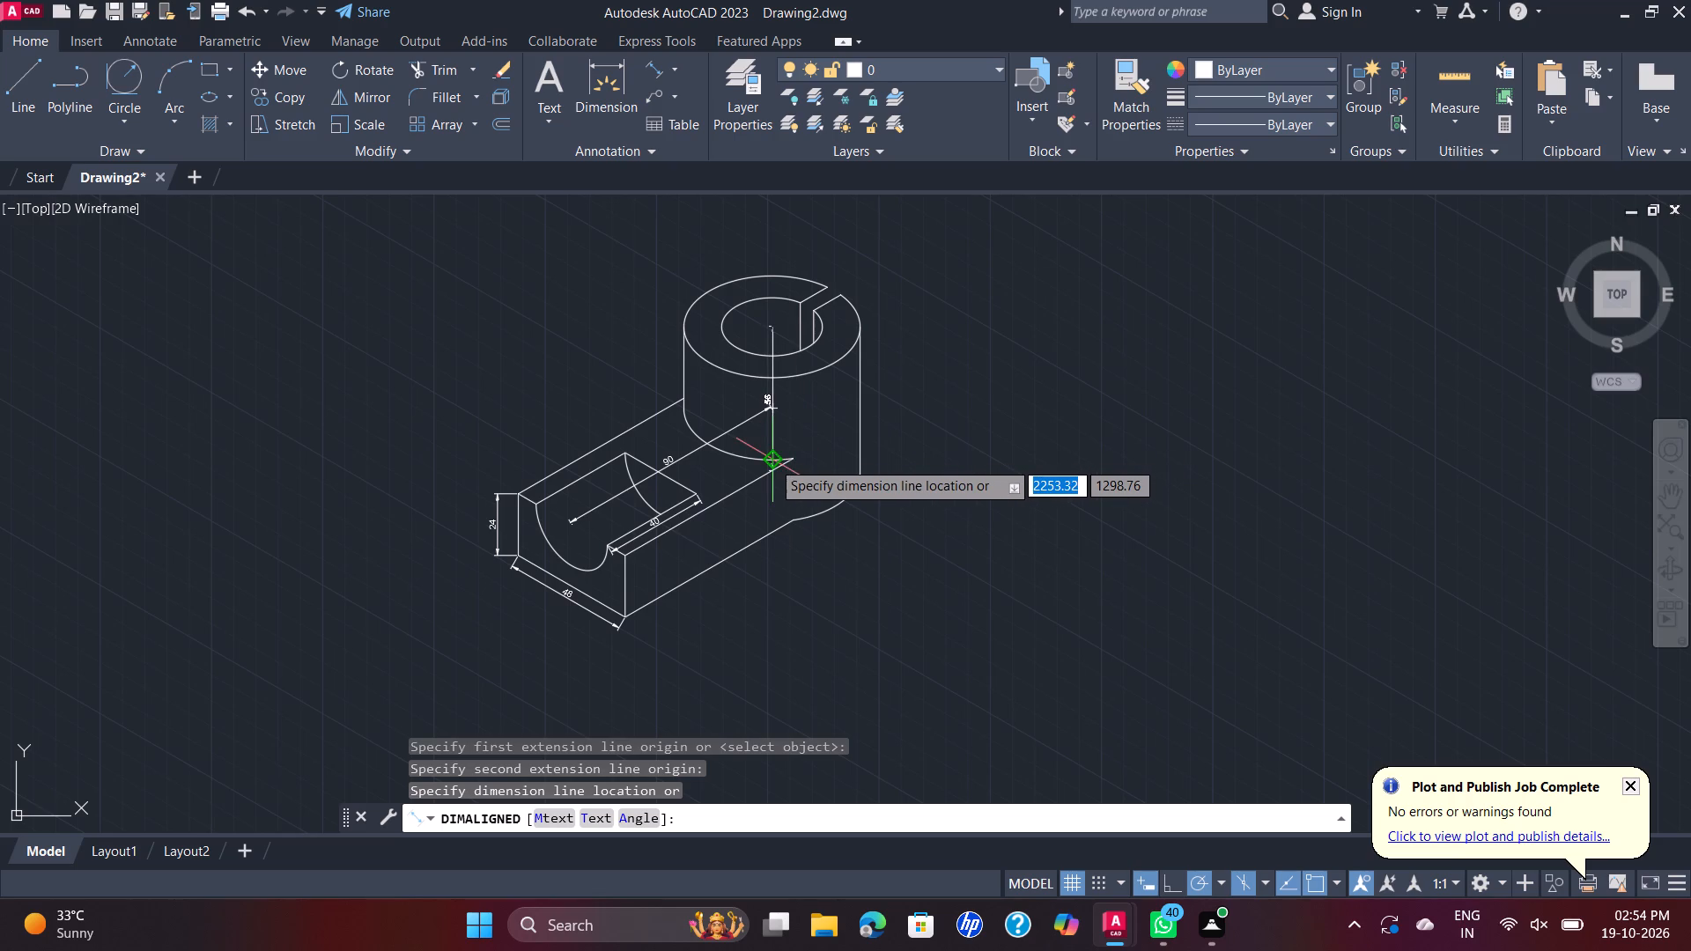
{"action": "left_click", "coordinate": [772, 461]}
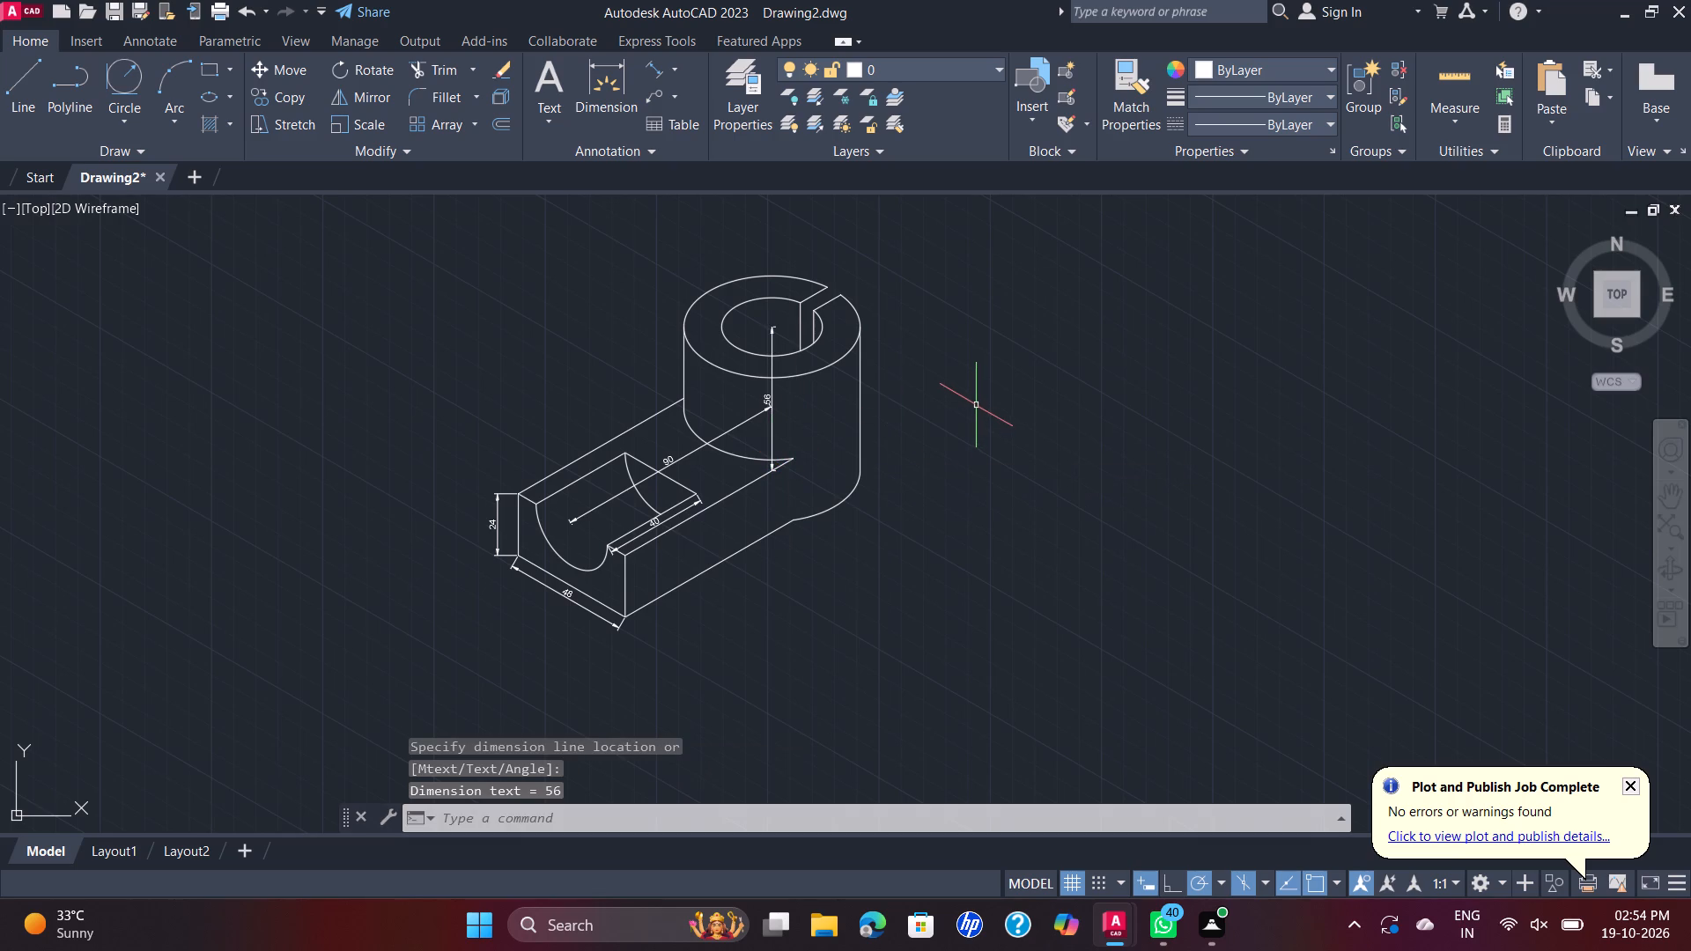
Add an aligned dimension for the keyway's width across its outer end on the cylinder's top face, placed just outside the rim.
{"action": "key", "text": "space"}
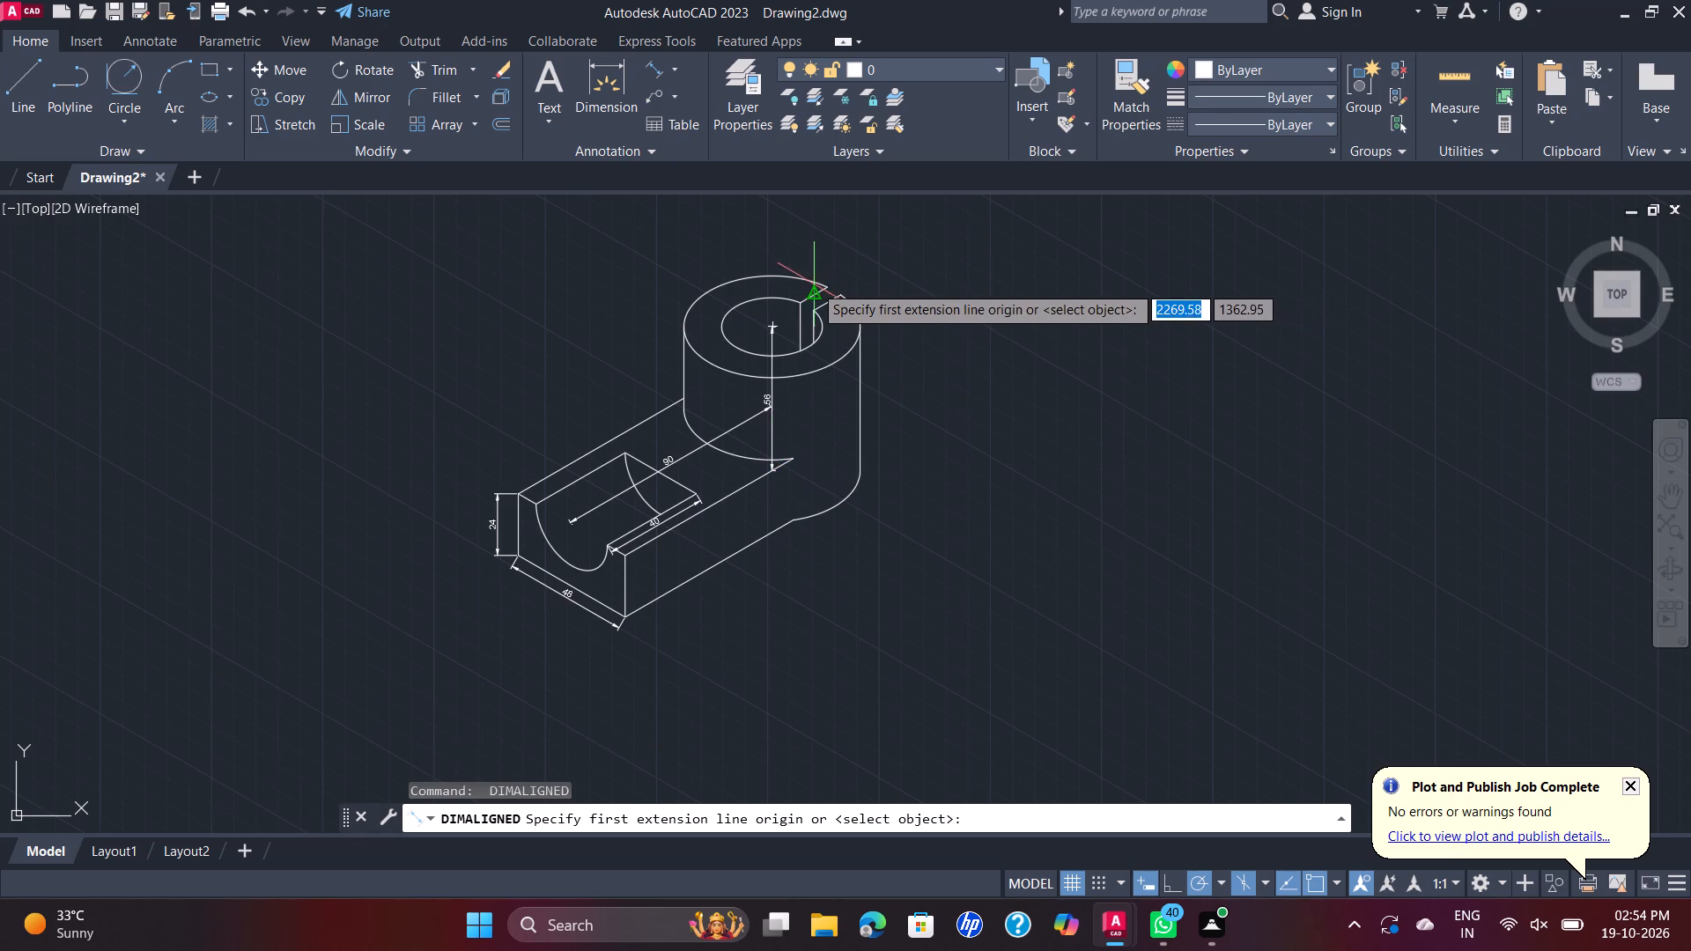
{"action": "scroll", "coordinate": [814, 285], "scroll_direction": "up", "scroll_amount": 2}
{"action": "left_click", "coordinate": [843, 294]}
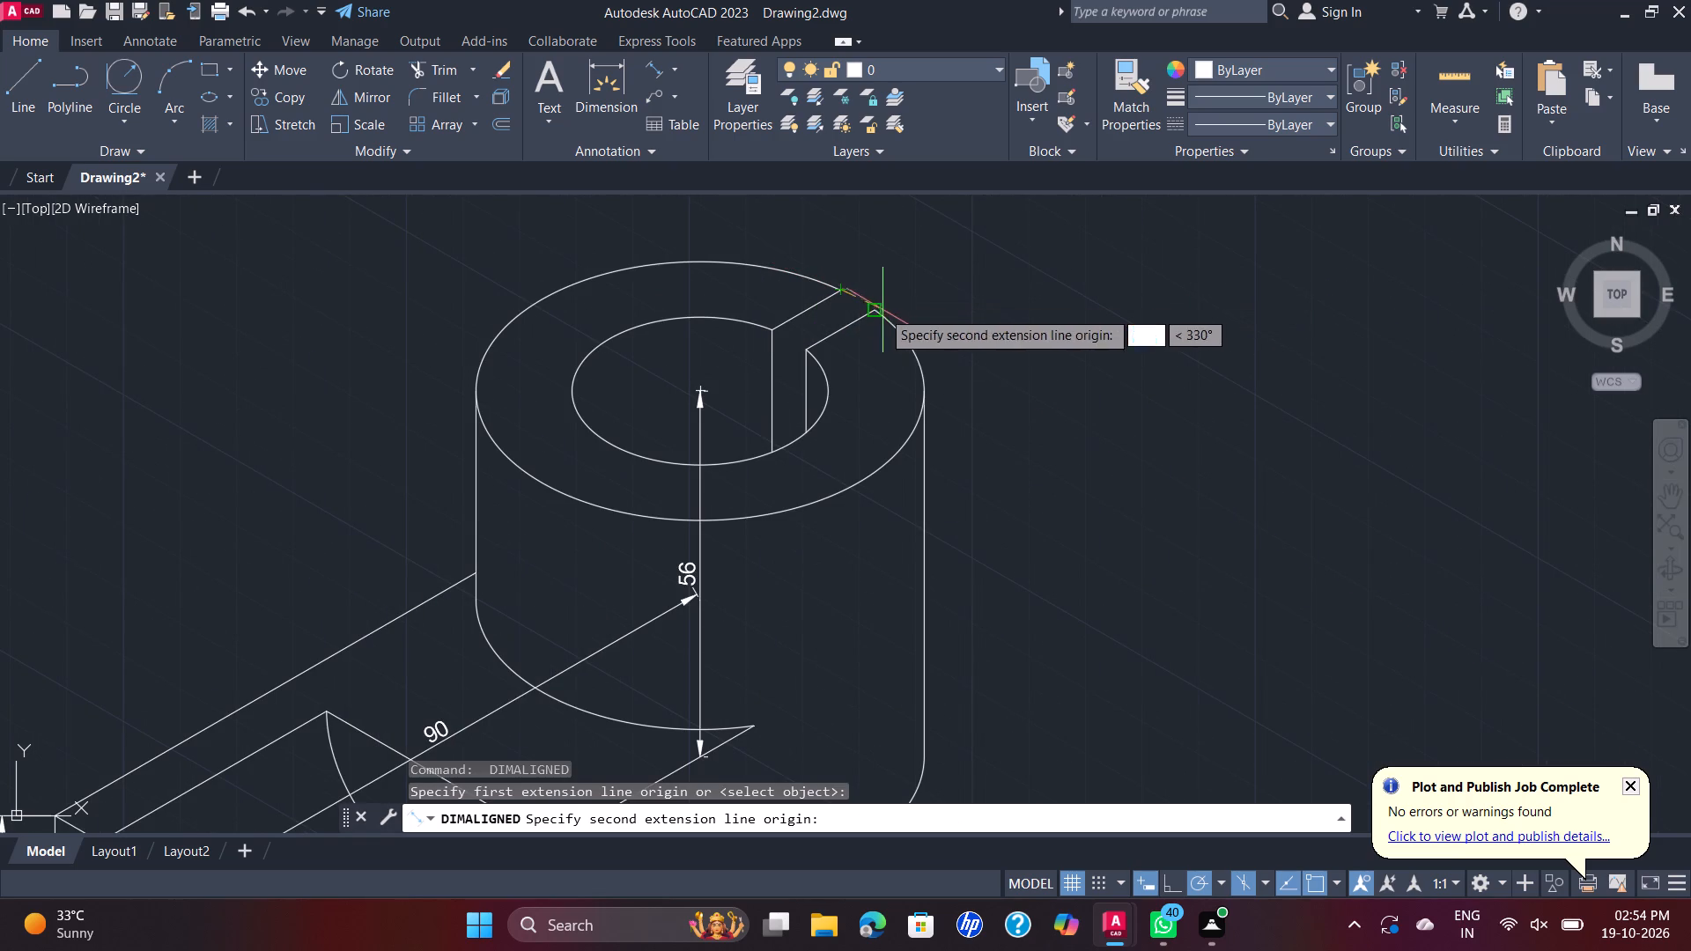
{"action": "left_click", "coordinate": [872, 310]}
{"action": "left_click", "coordinate": [897, 308]}
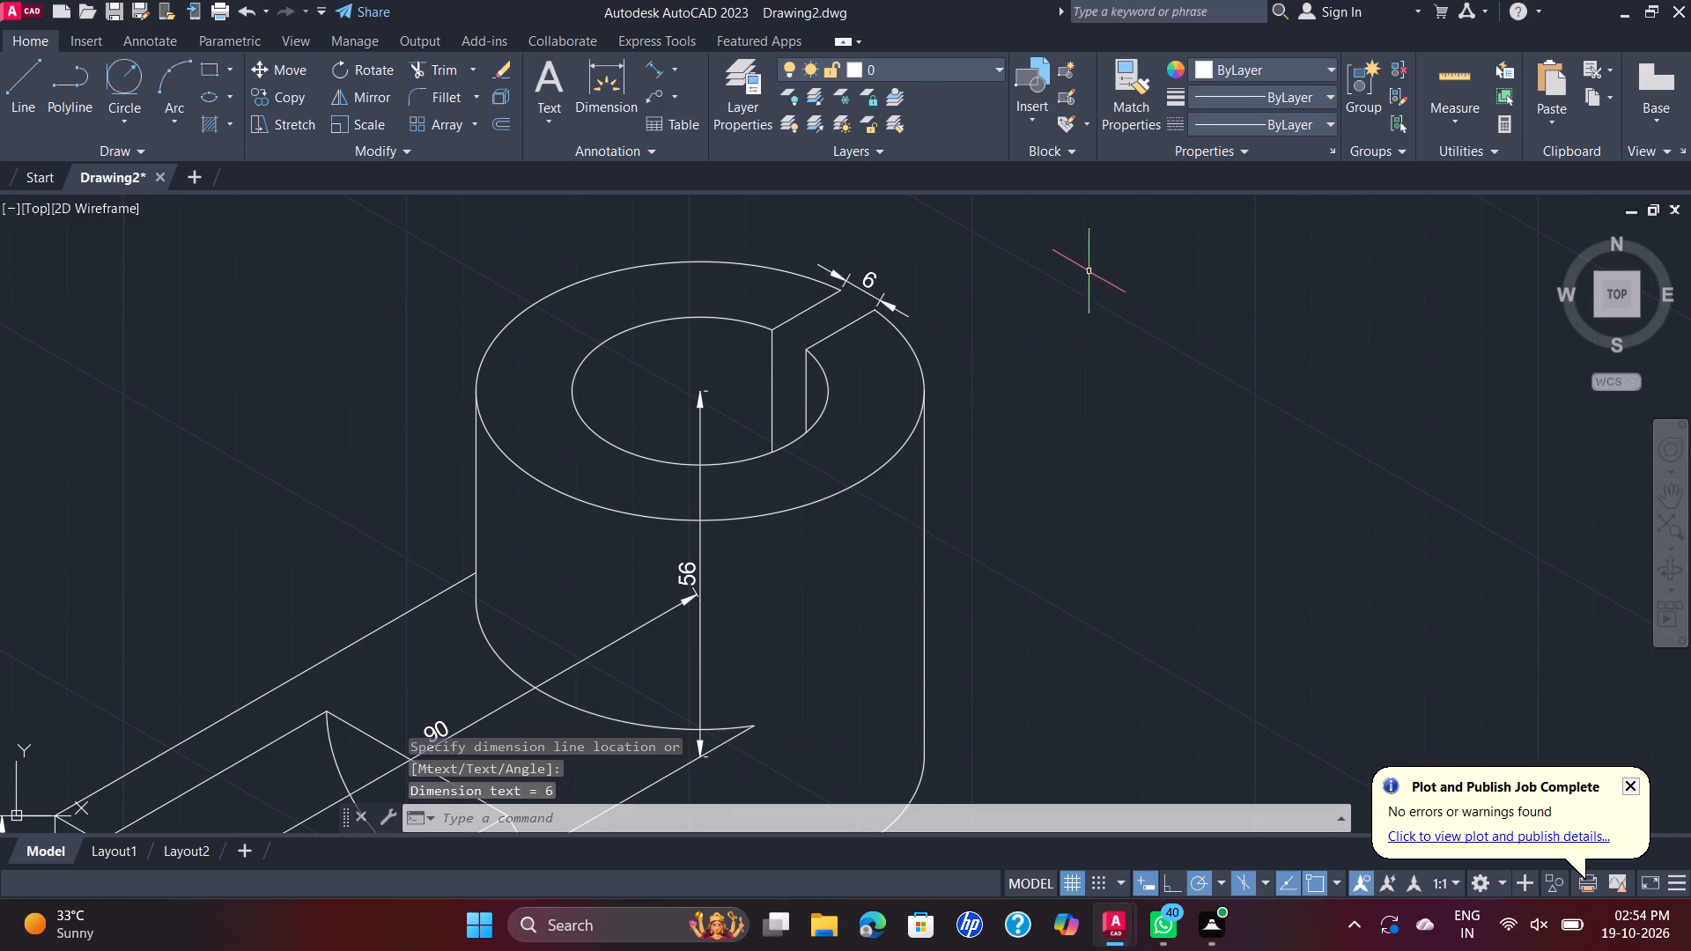
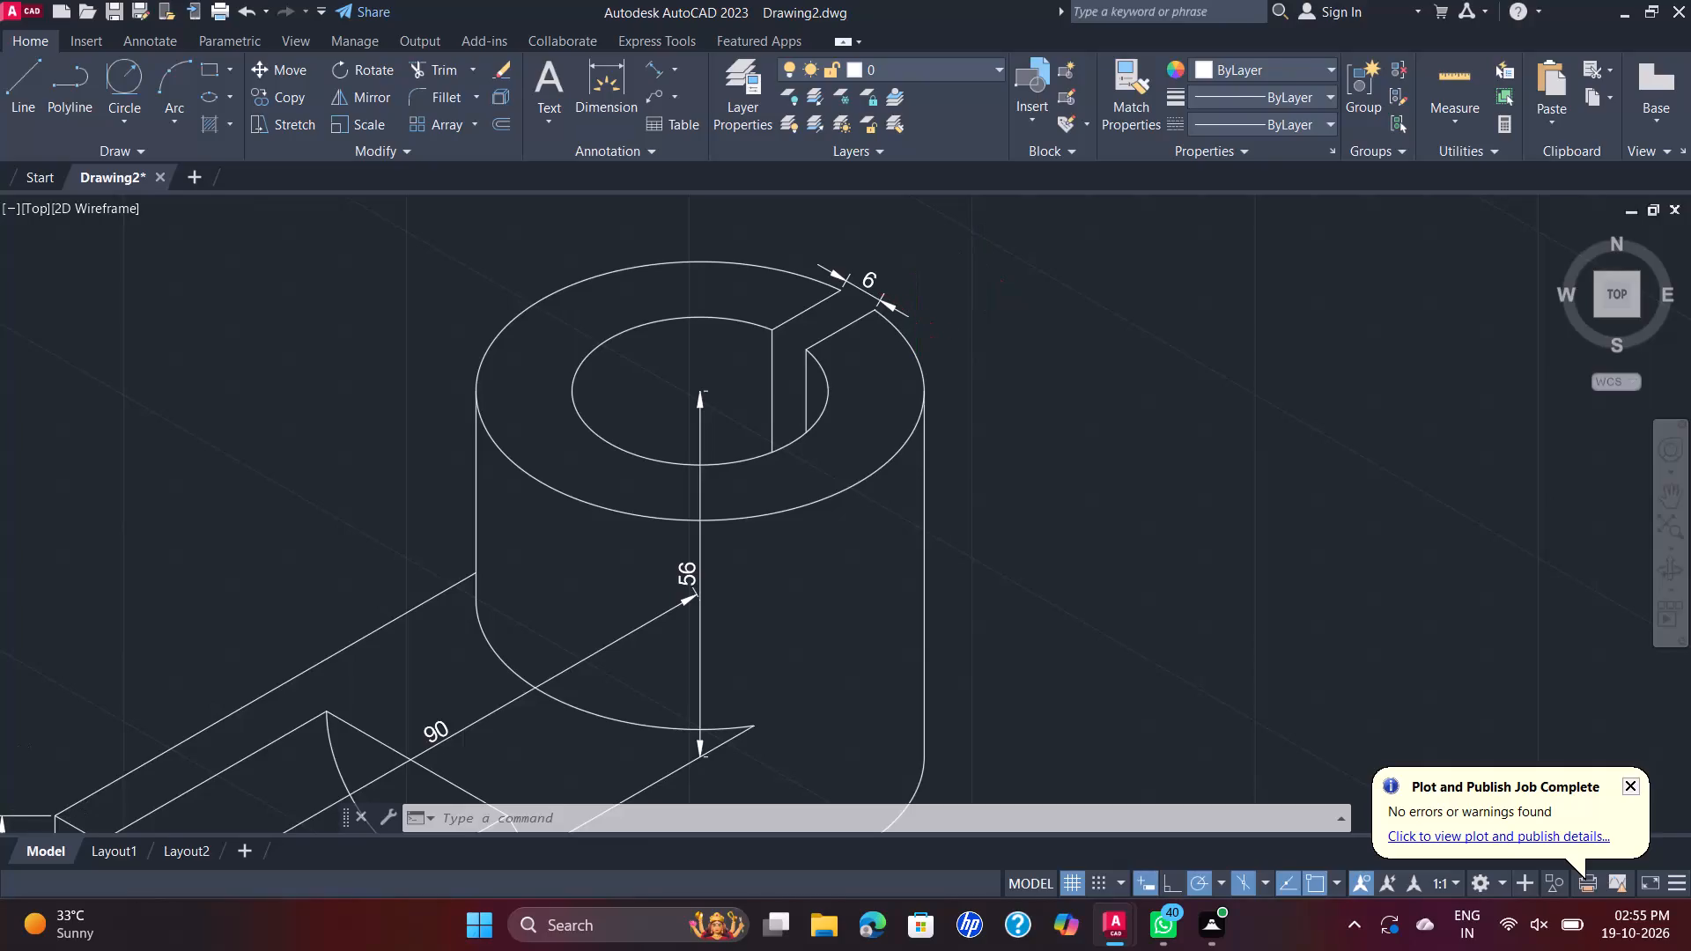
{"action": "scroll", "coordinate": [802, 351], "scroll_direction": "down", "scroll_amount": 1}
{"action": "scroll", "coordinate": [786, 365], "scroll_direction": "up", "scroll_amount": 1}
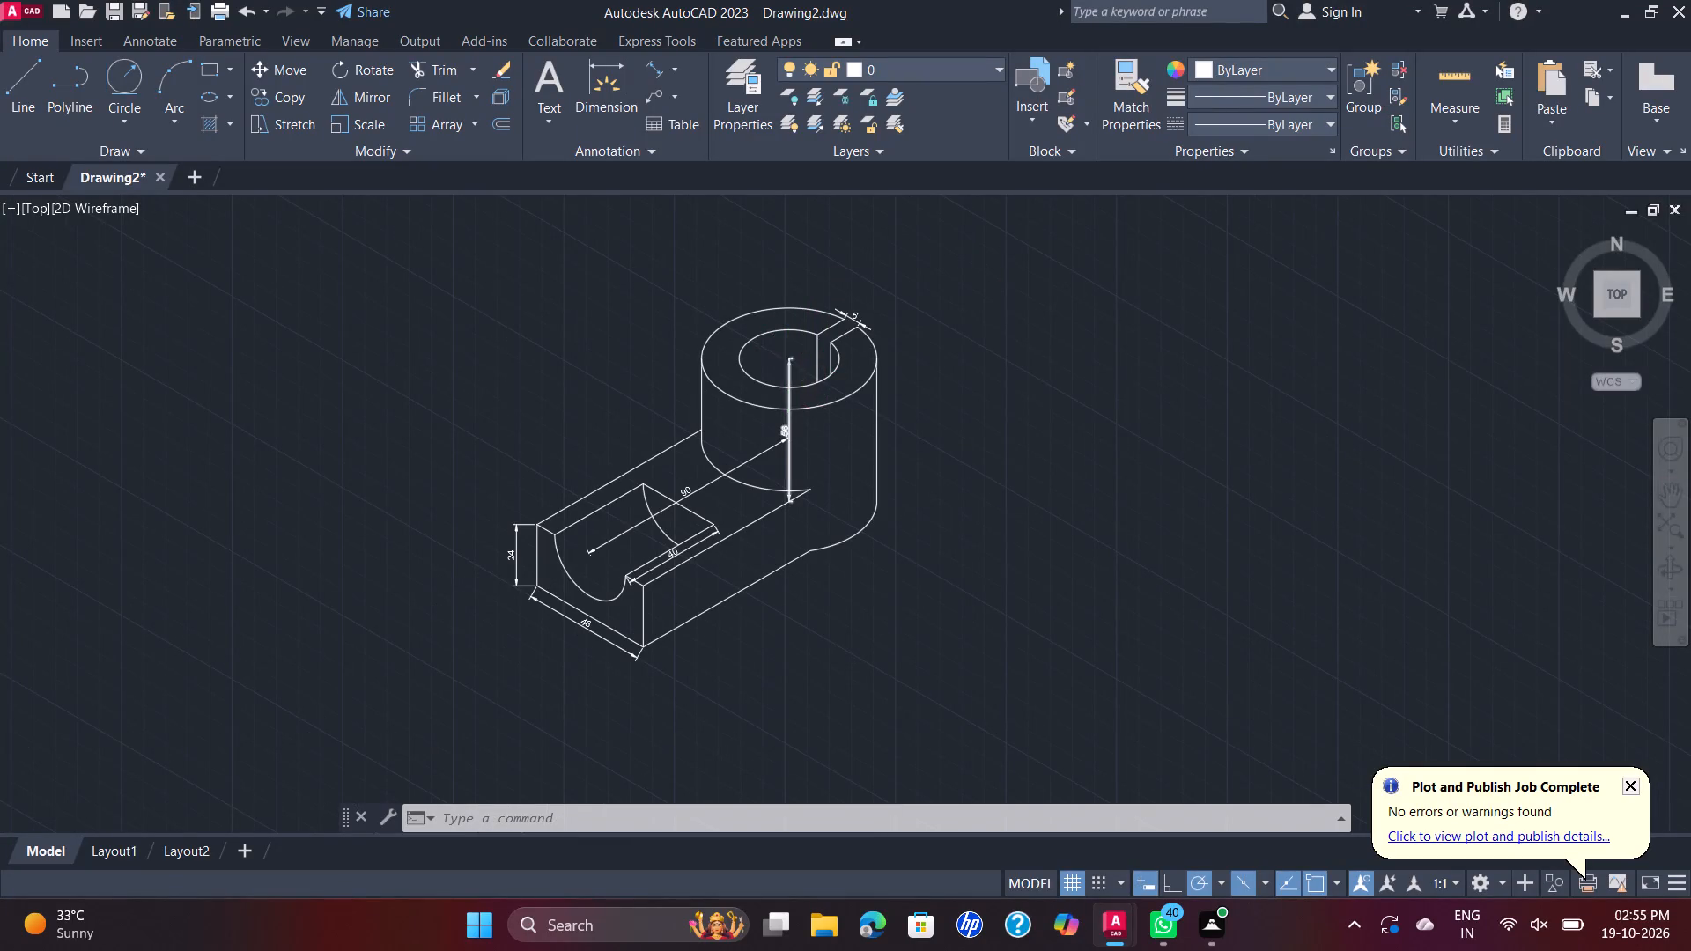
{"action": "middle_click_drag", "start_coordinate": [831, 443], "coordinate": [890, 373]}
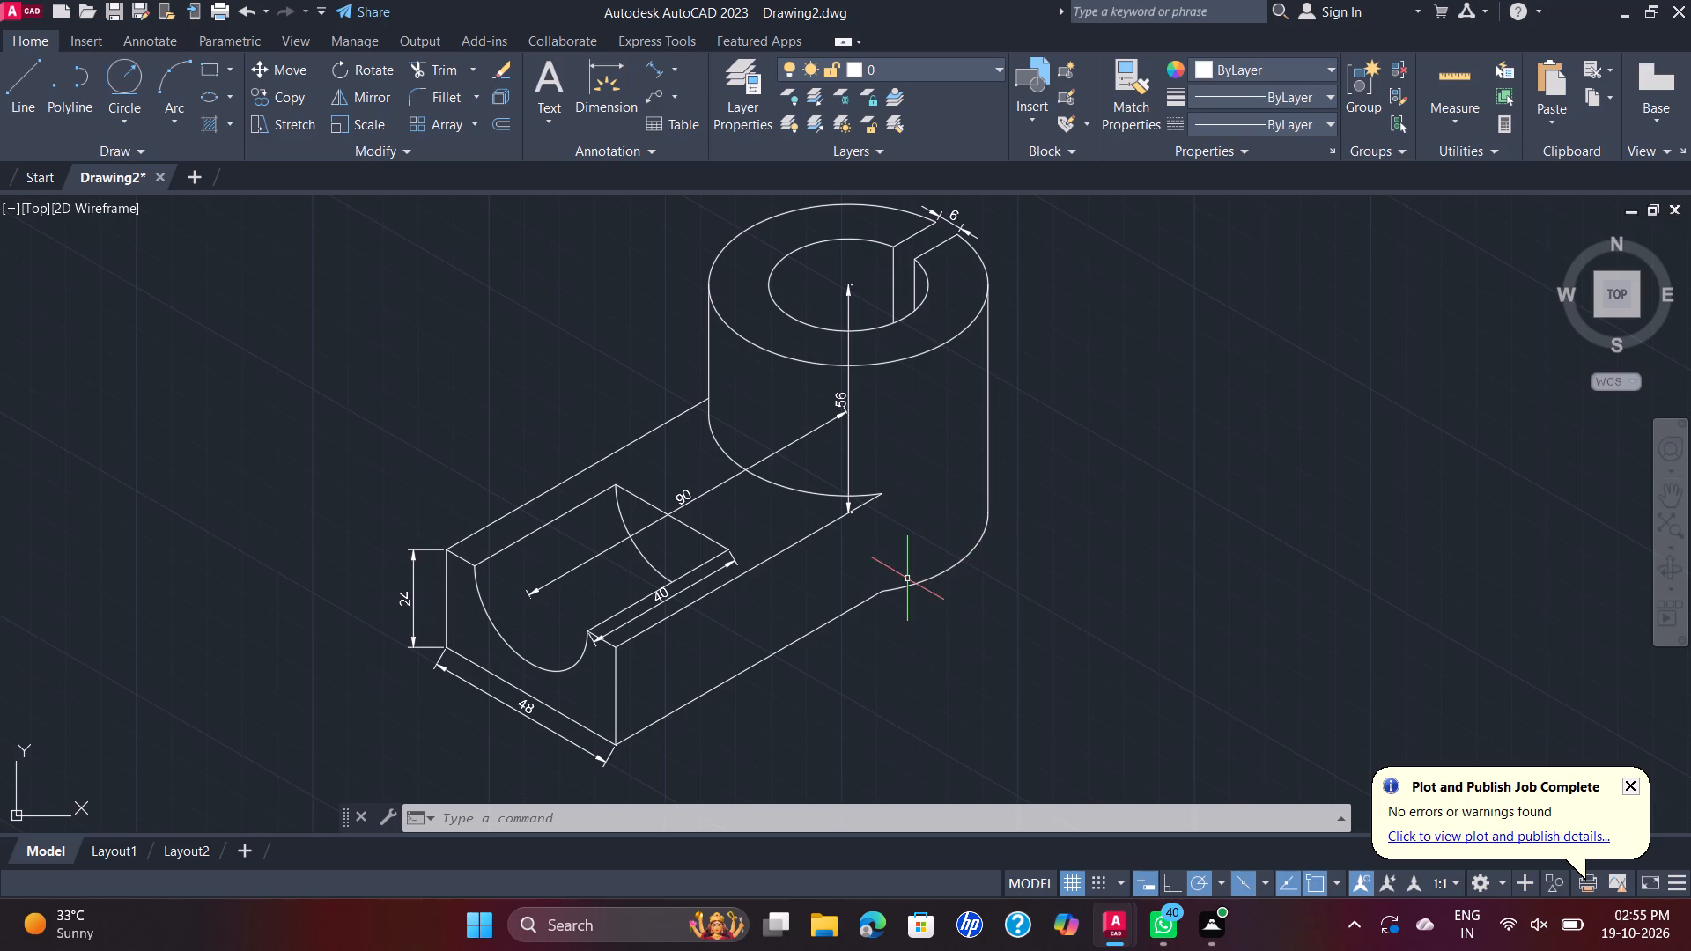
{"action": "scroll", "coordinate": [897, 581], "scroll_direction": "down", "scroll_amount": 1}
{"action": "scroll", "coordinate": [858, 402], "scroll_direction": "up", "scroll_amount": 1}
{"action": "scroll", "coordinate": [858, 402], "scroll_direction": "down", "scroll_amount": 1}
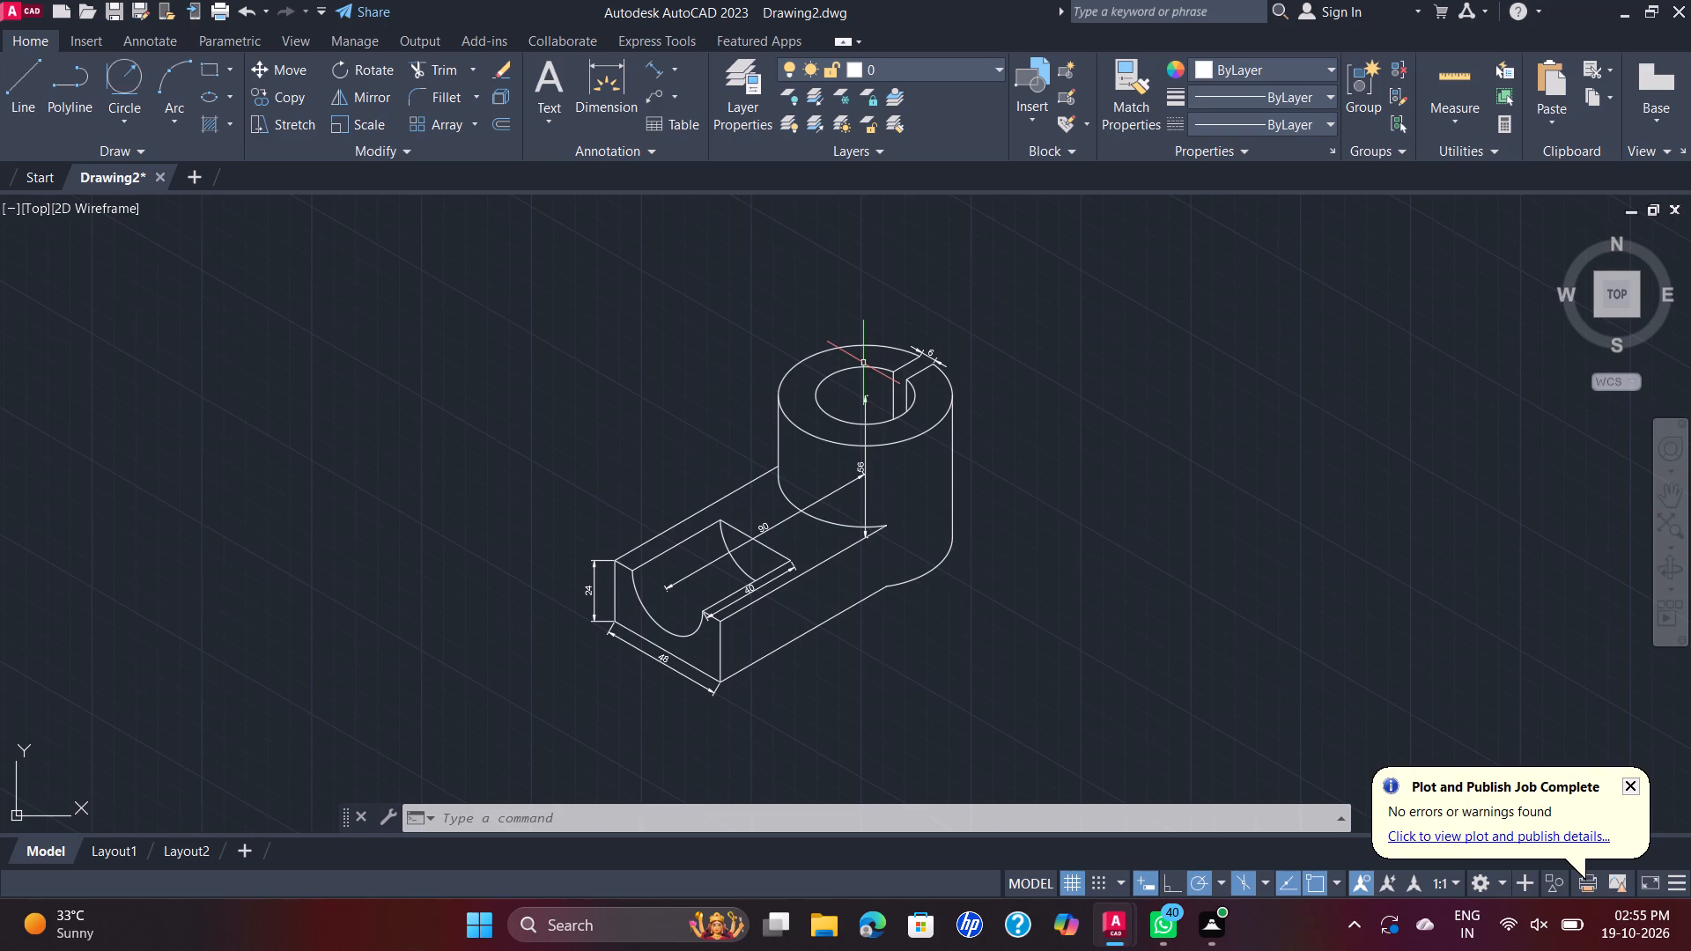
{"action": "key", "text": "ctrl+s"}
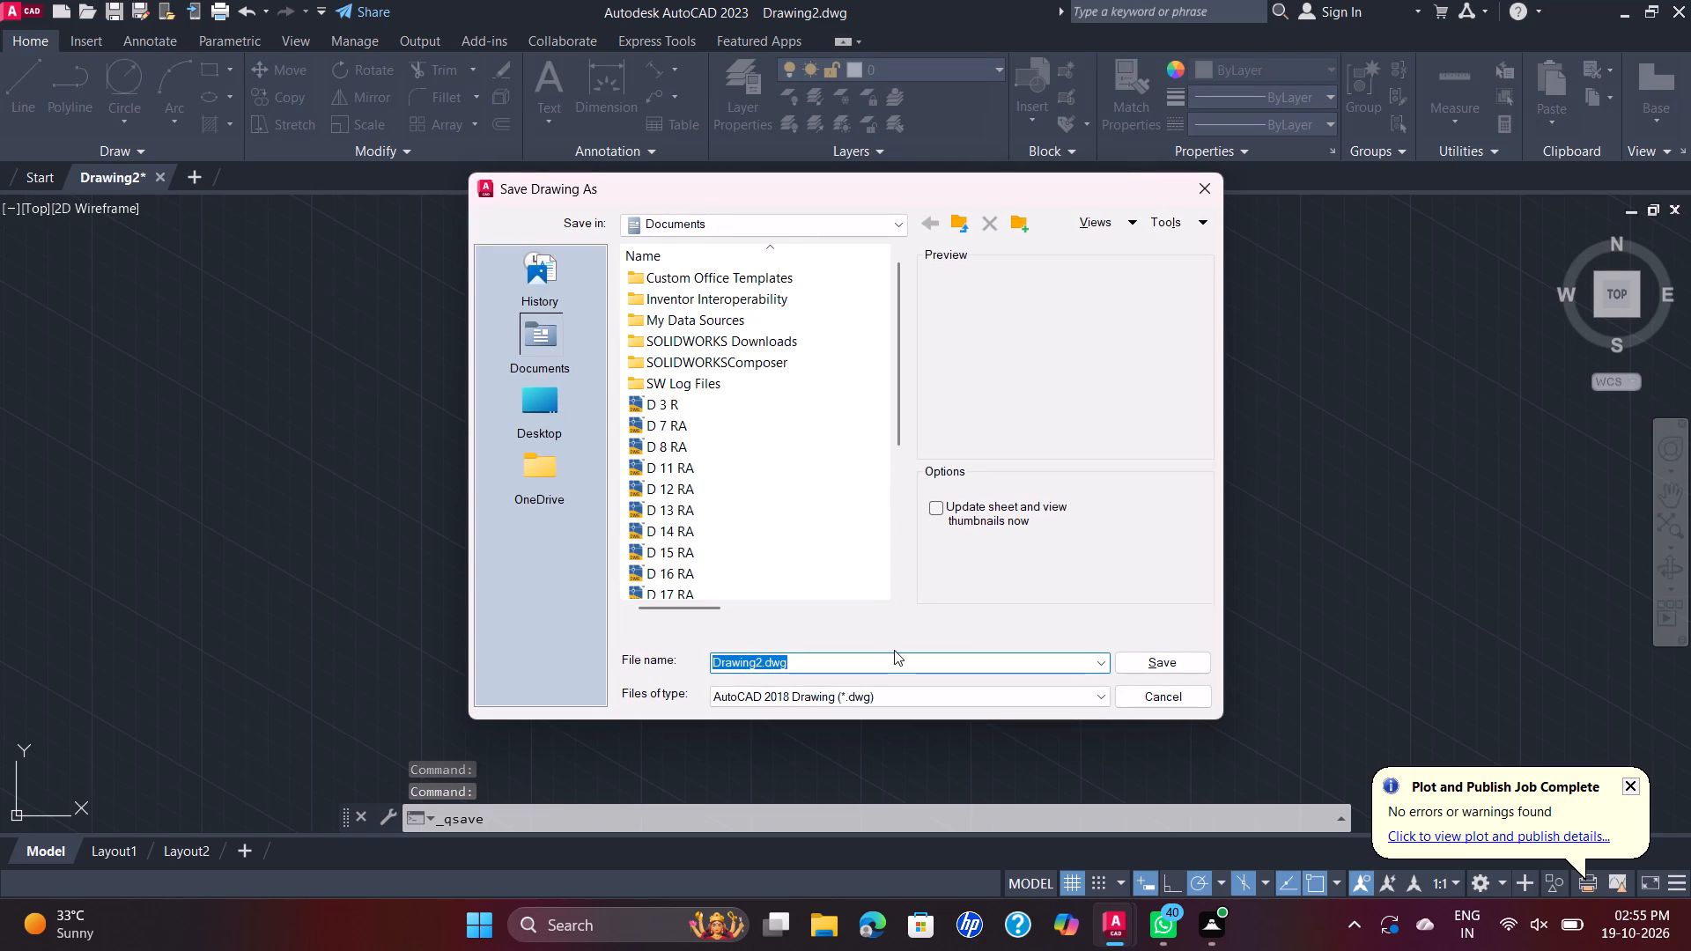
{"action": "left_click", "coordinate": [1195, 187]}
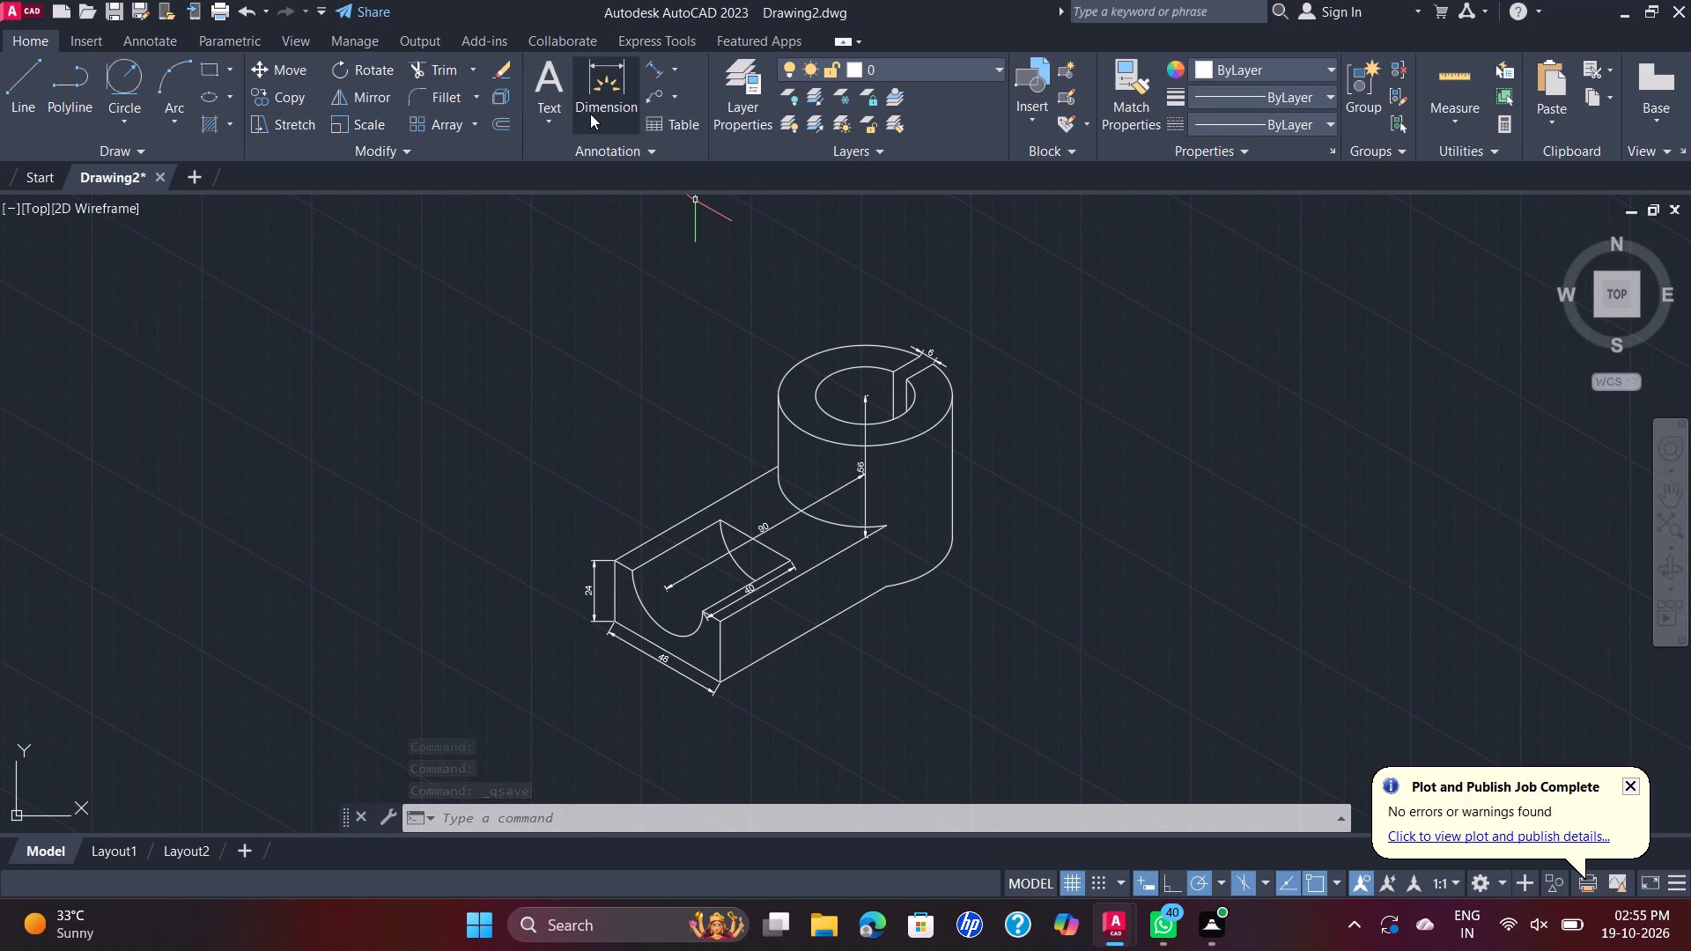
Add a multileader reading Ø56 that points to the cylinder's outer top rim, with its text just outside the part.
{"action": "left_click", "coordinate": [653, 92]}
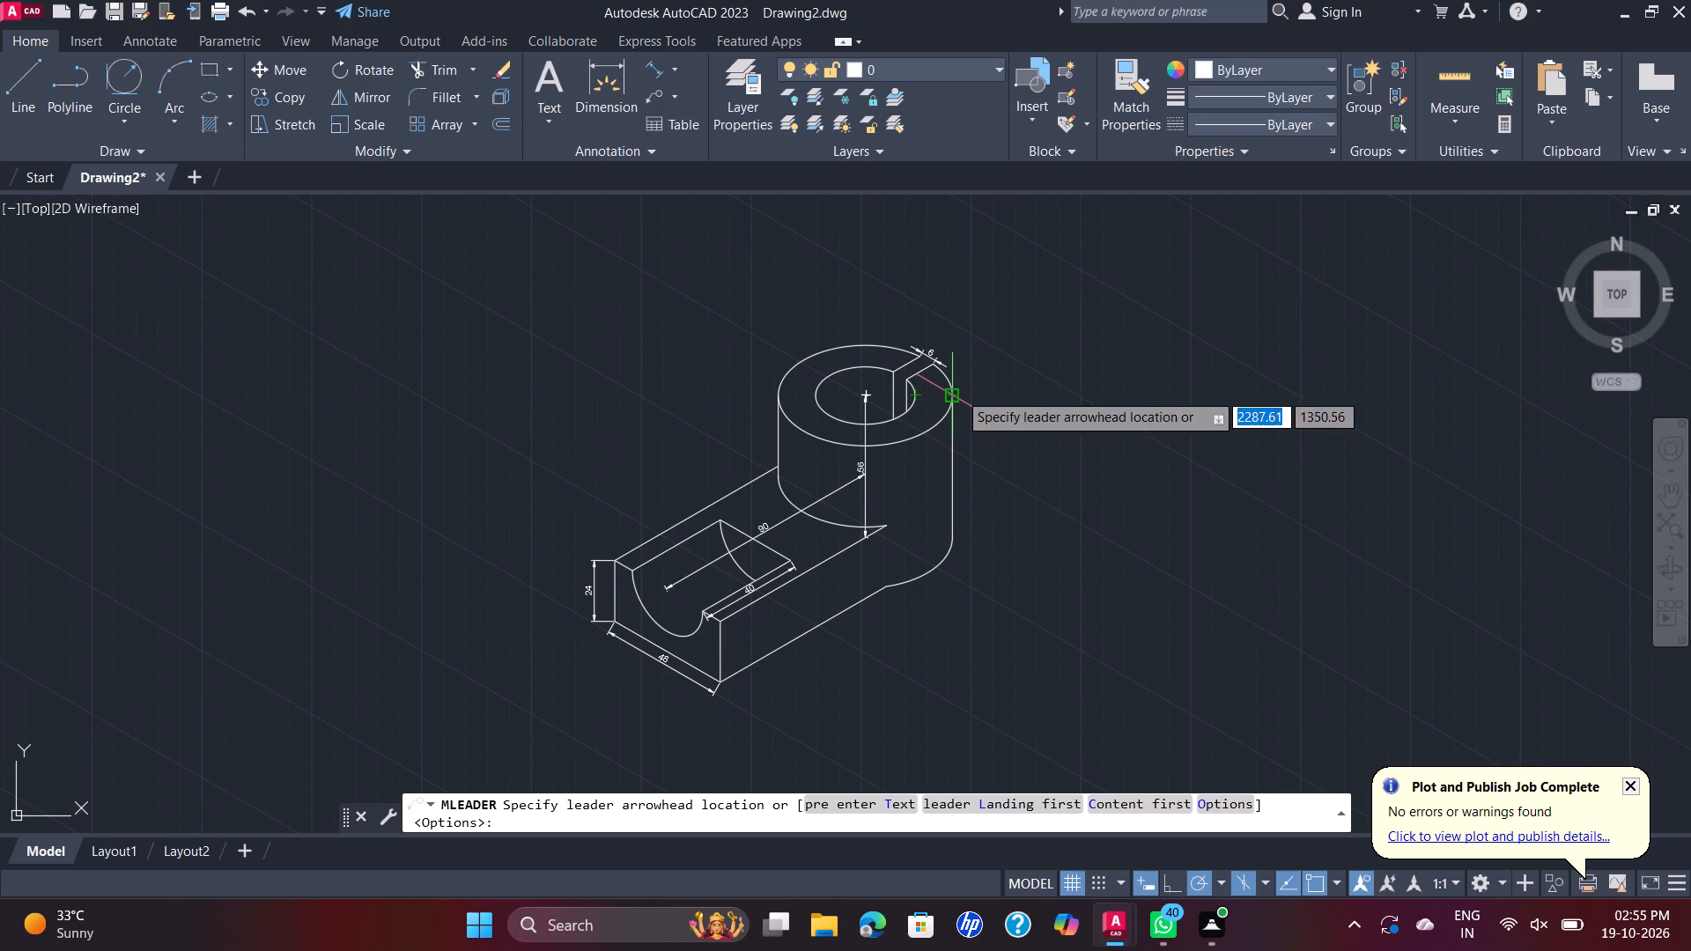
{"action": "left_click", "coordinate": [958, 392]}
{"action": "left_click", "coordinate": [989, 380]}
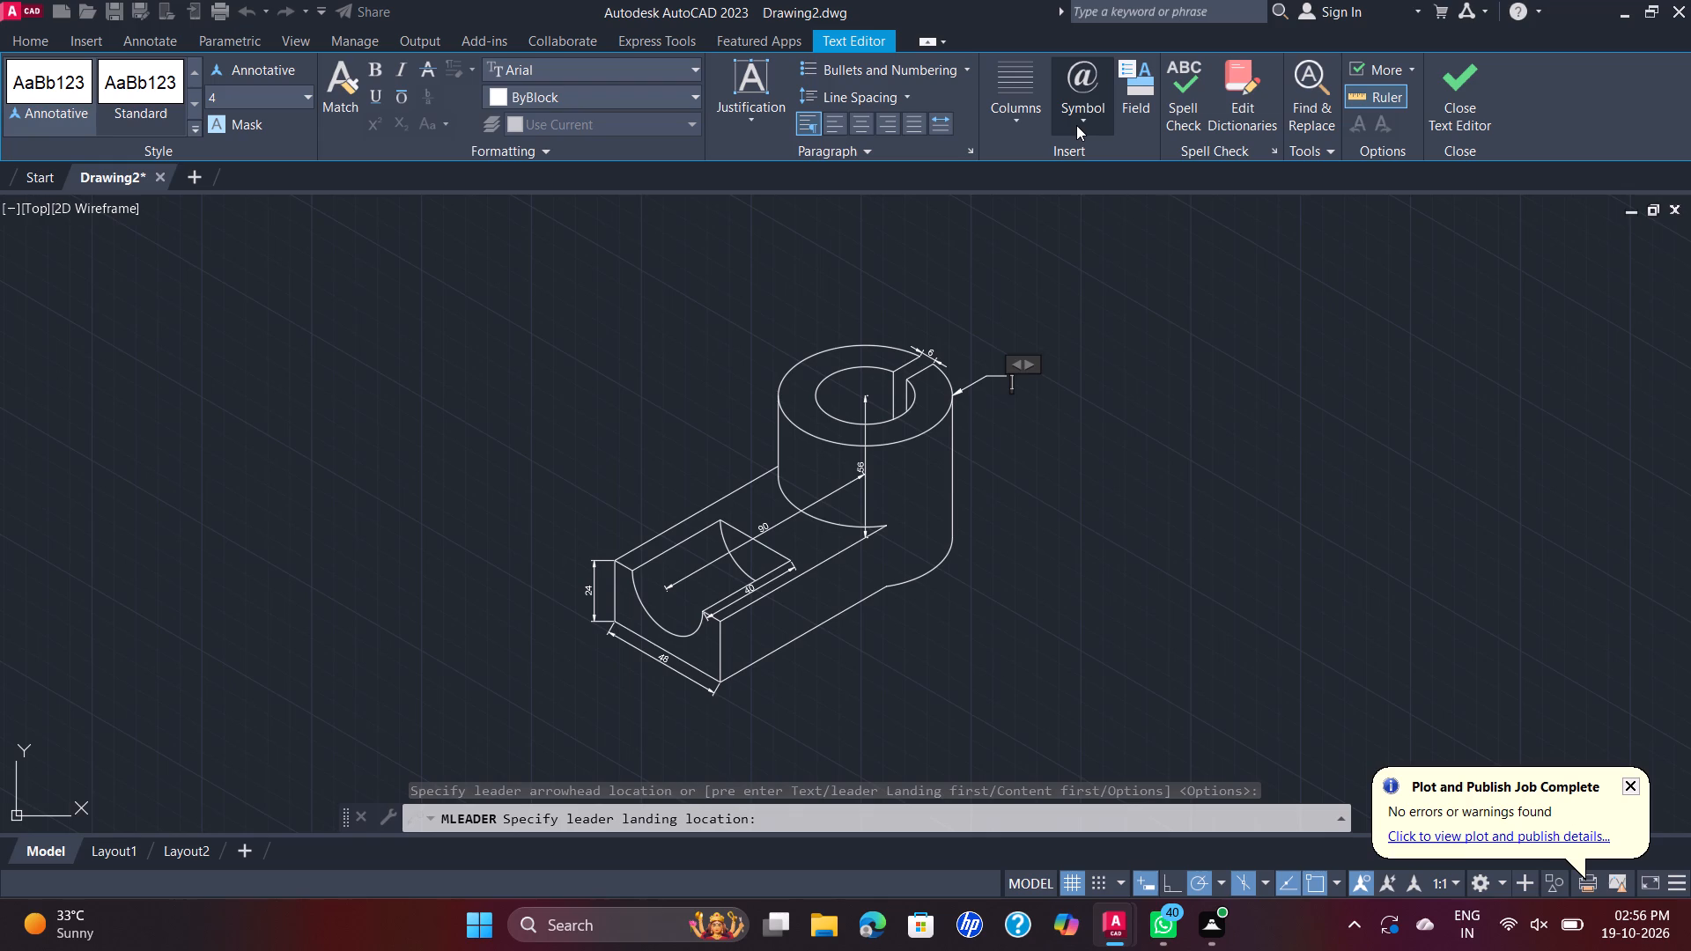
{"action": "left_click", "coordinate": [1076, 125]}
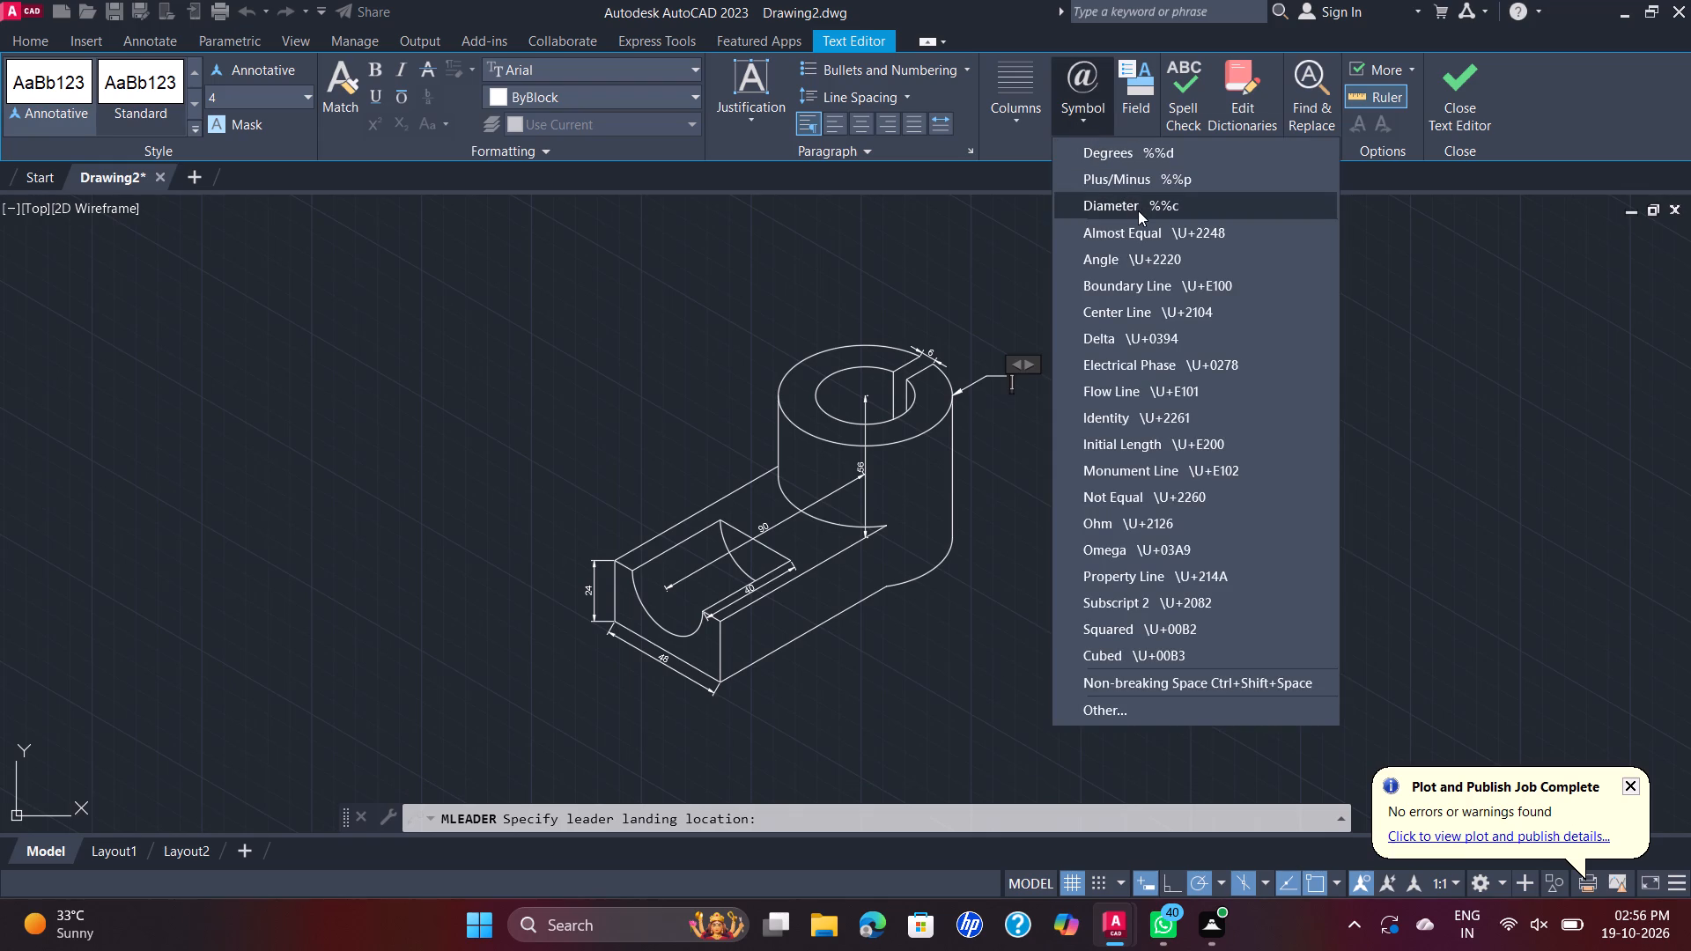
{"action": "left_click", "coordinate": [1138, 210]}
{"action": "type", "text": "56"}
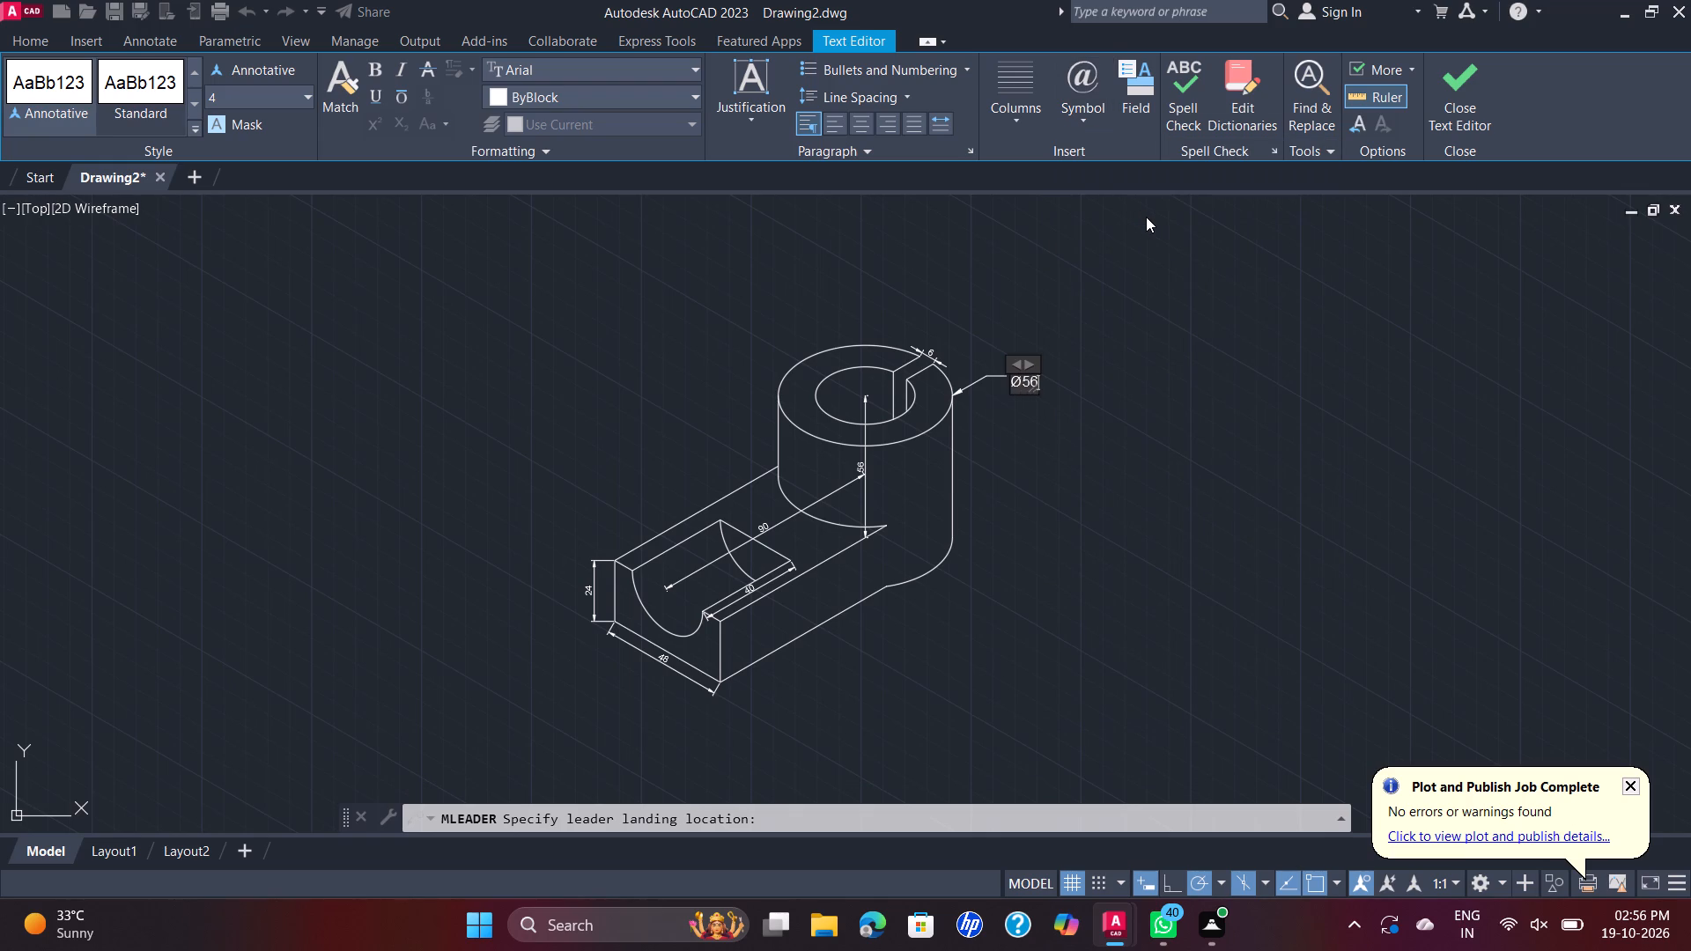
{"action": "left_click", "coordinate": [1147, 217]}
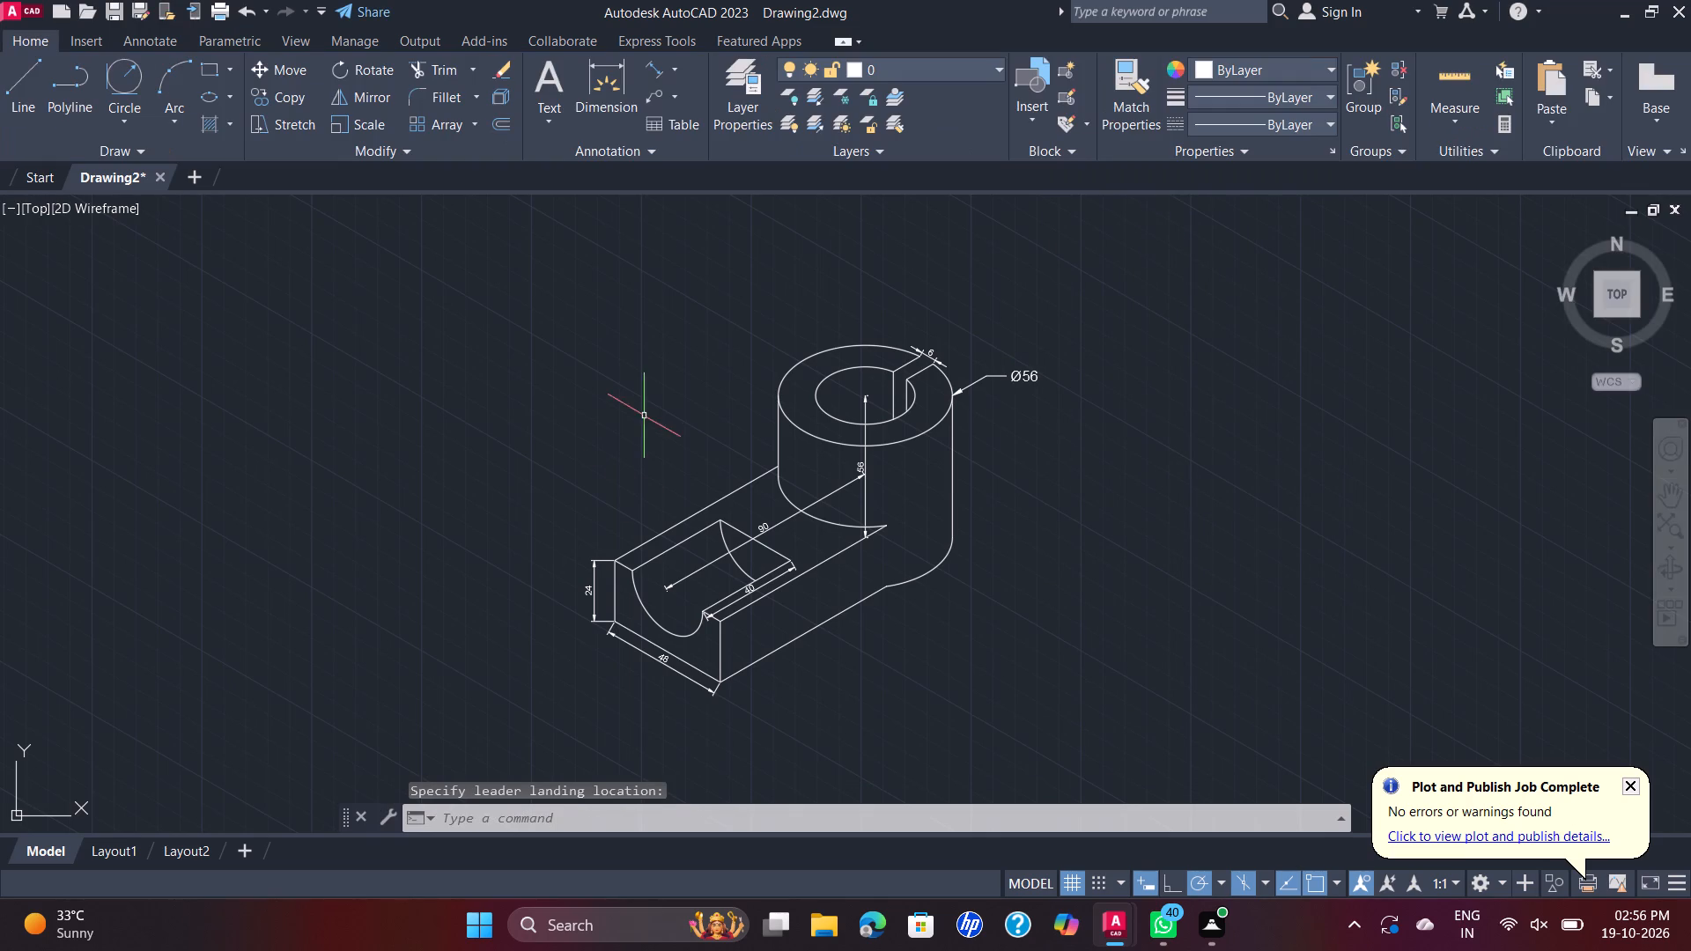
Add a multileader reading Ø32 that points to the bore's edge on the cylinder's top face, with its text outside the cylinder.
{"action": "key", "text": "space"}
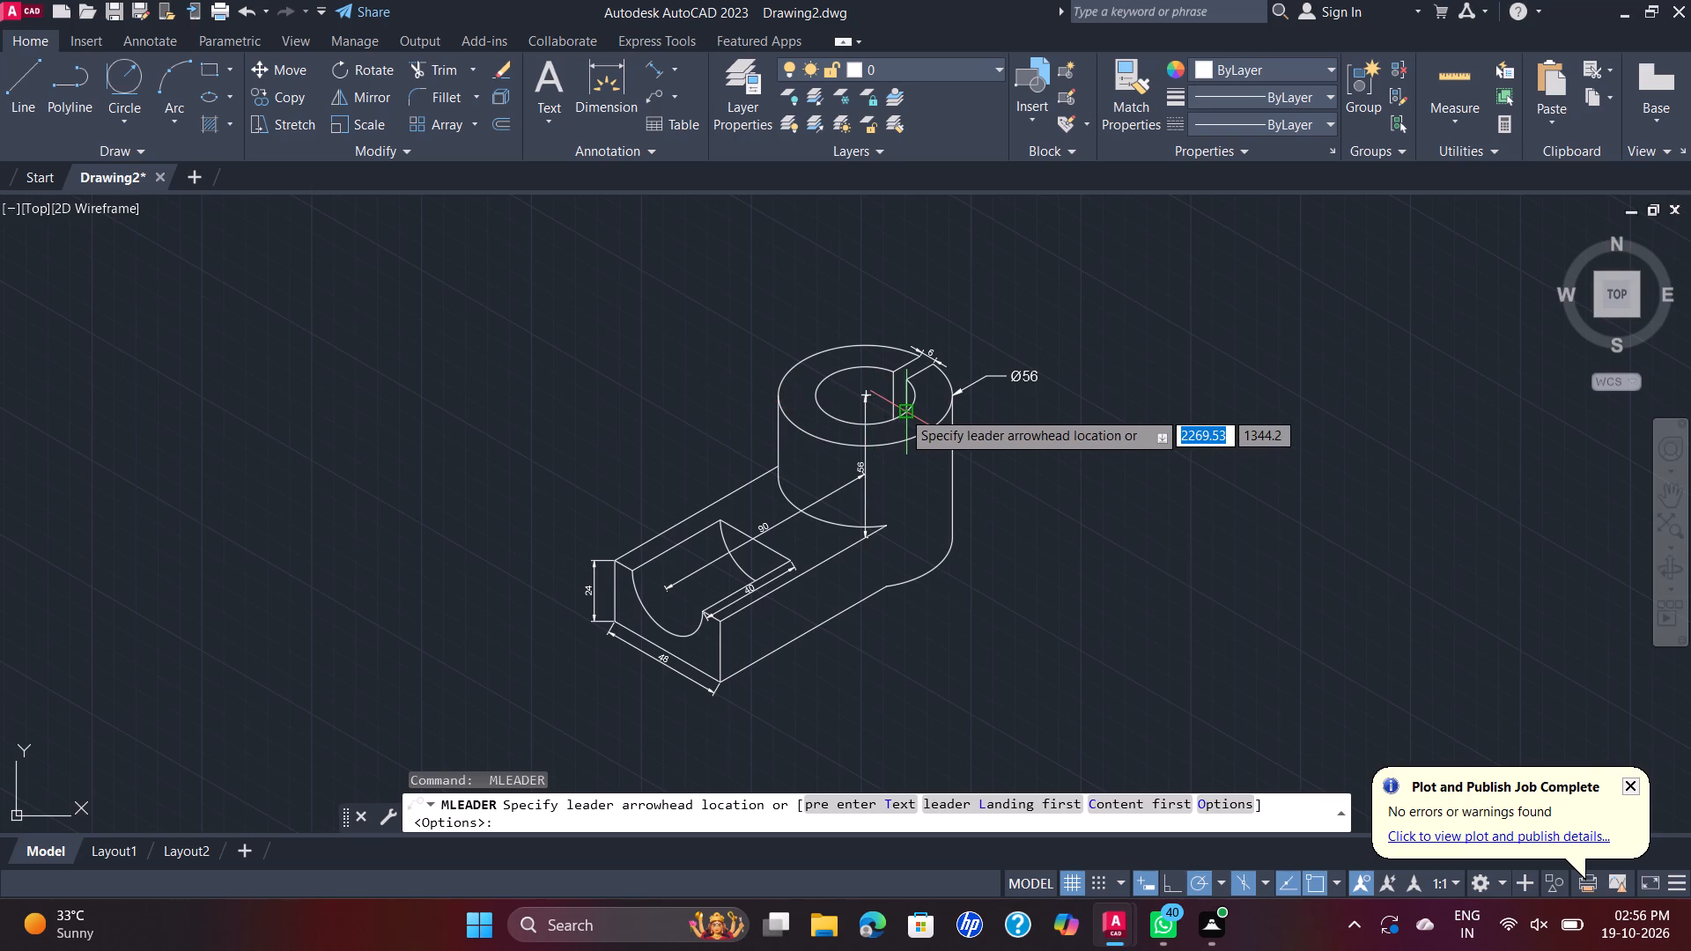
{"action": "left_click", "coordinate": [805, 394]}
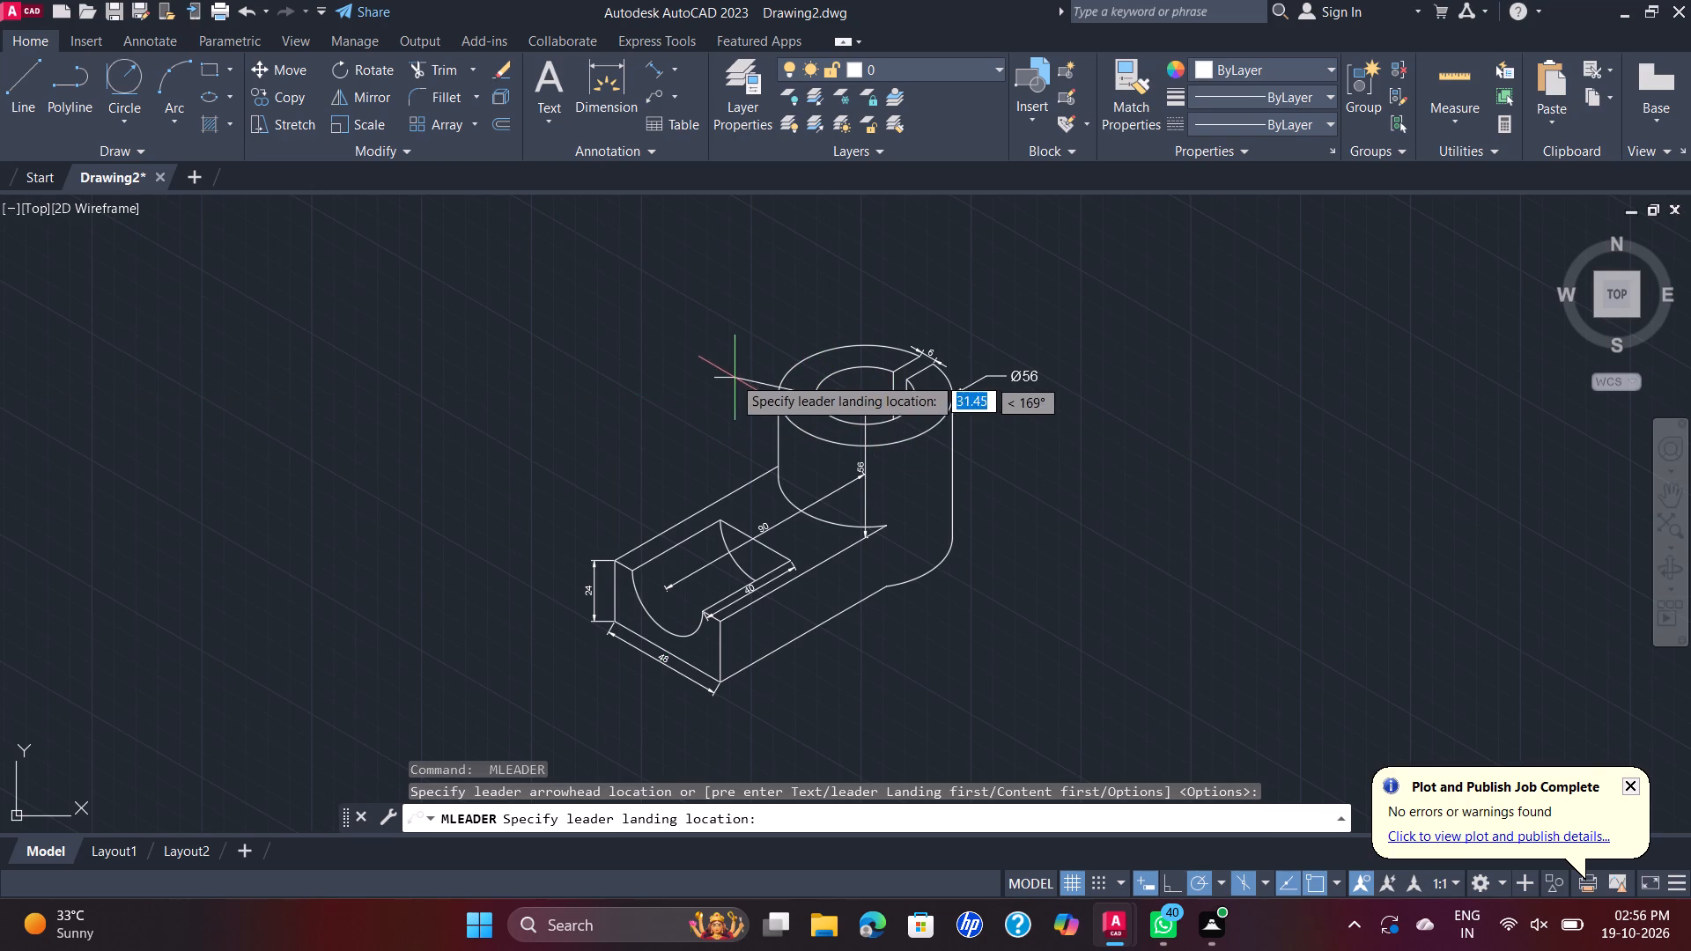
{"action": "left_click", "coordinate": [735, 367]}
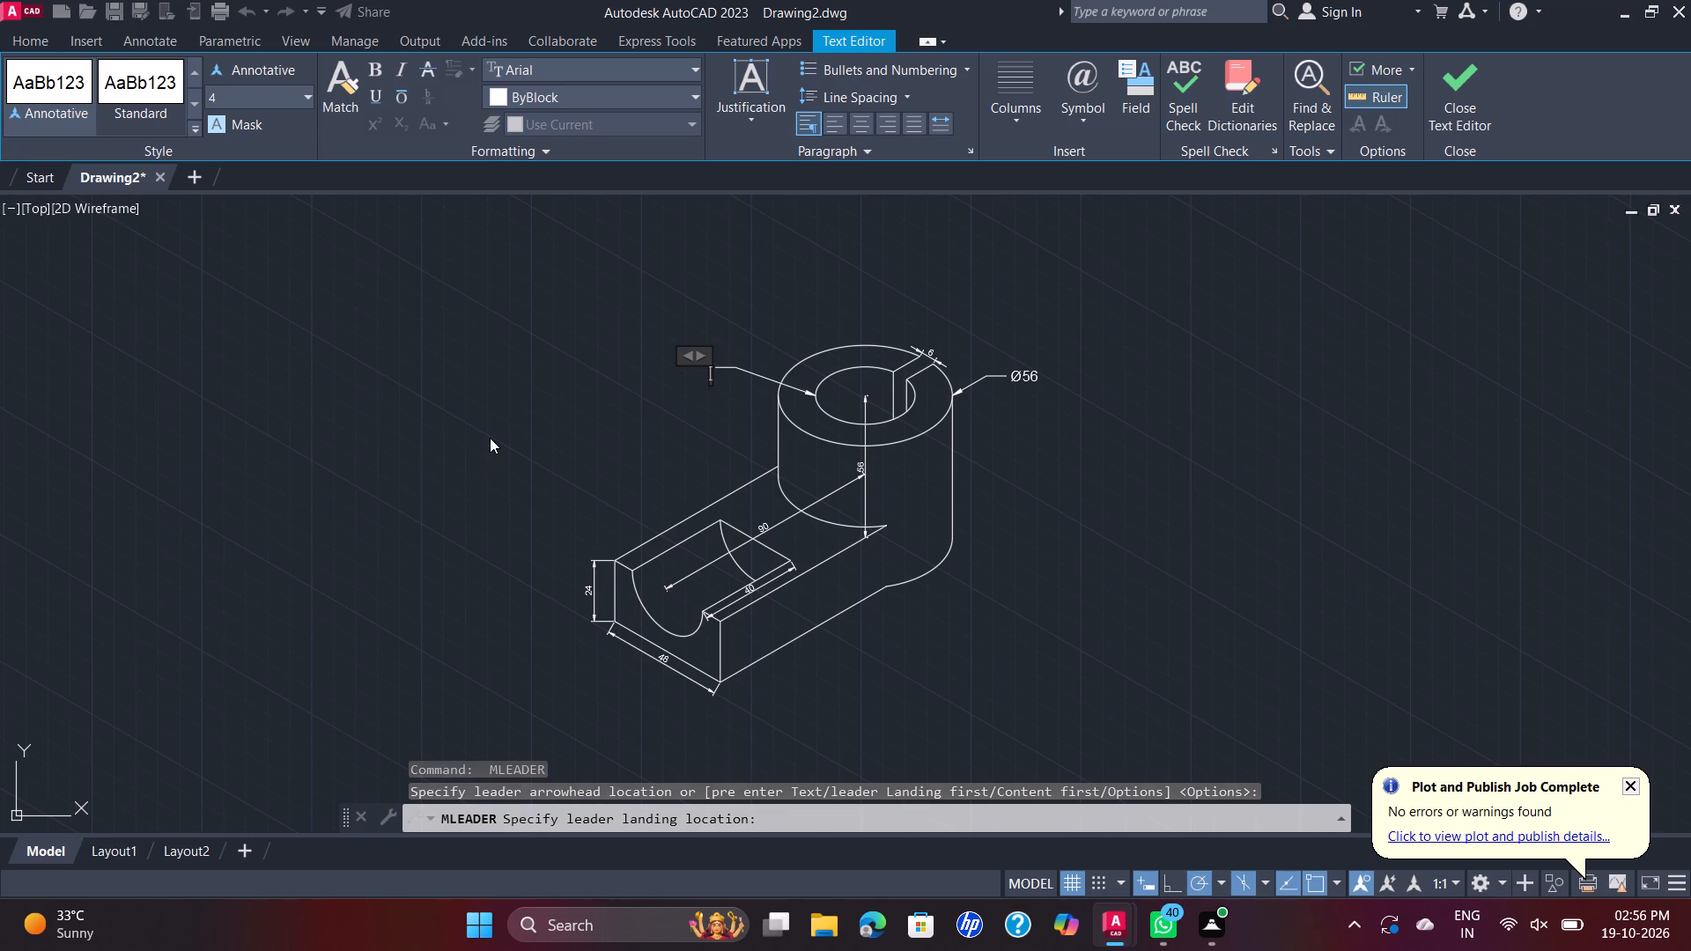
{"action": "left_click", "coordinate": [1065, 115]}
{"action": "left_click", "coordinate": [1133, 206]}
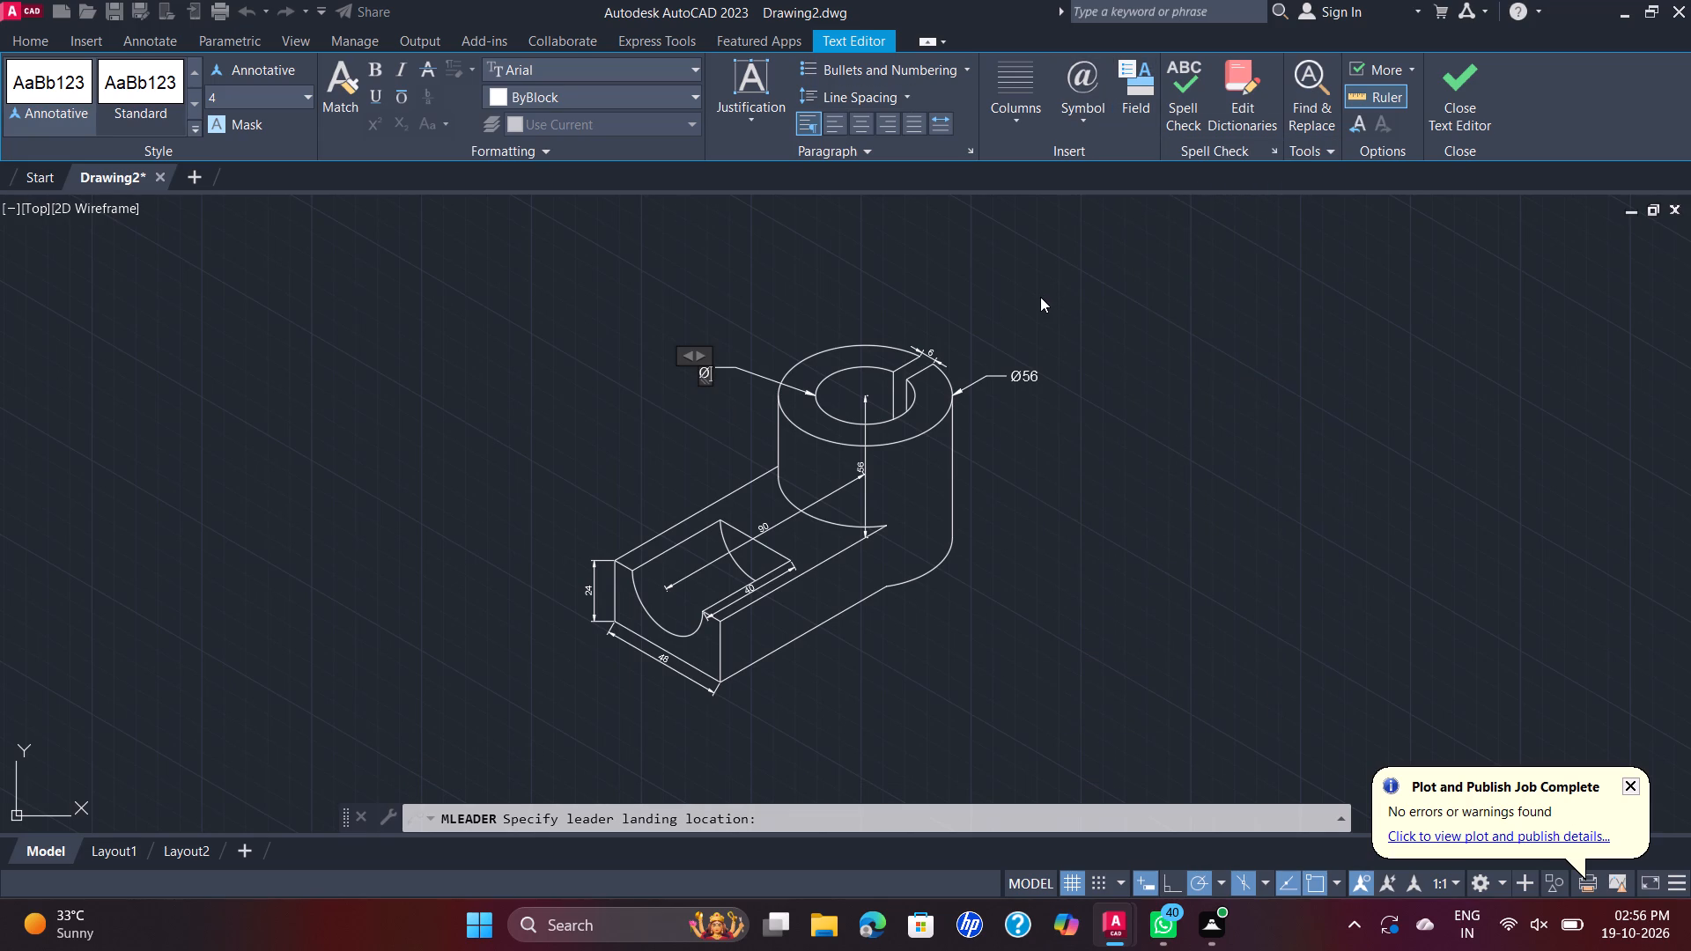
{"action": "type", "text": "32"}
{"action": "key", "text": "Return"}
{"action": "key", "text": "BackSpace"}
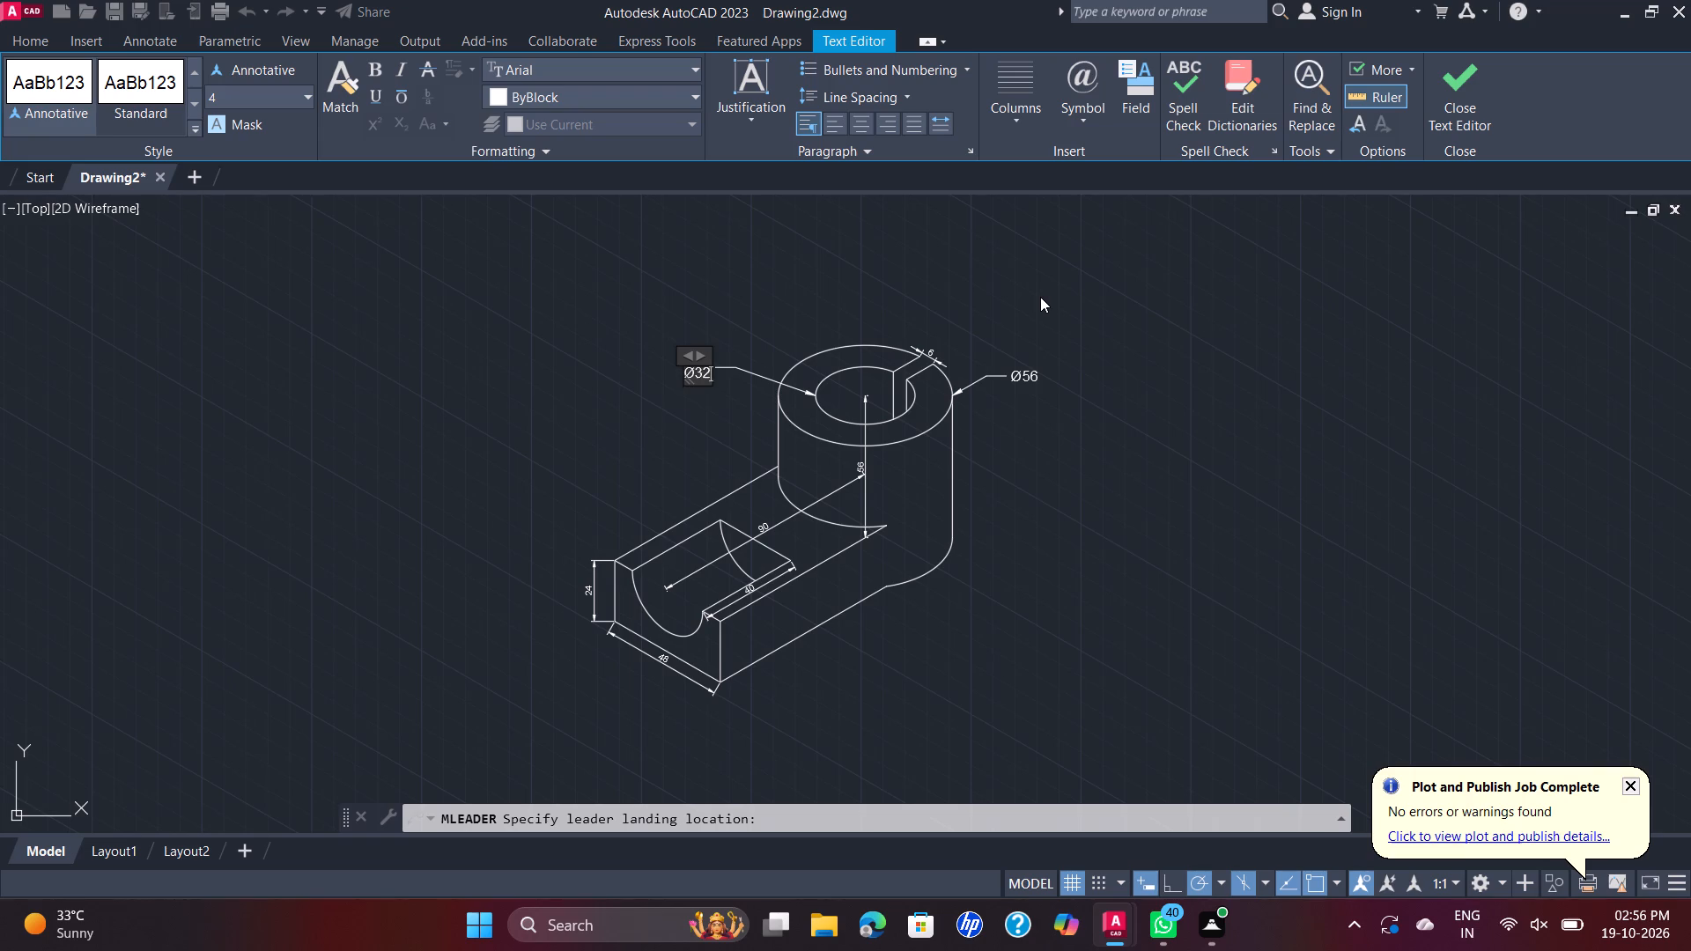
{"action": "left_click", "coordinate": [1040, 297]}
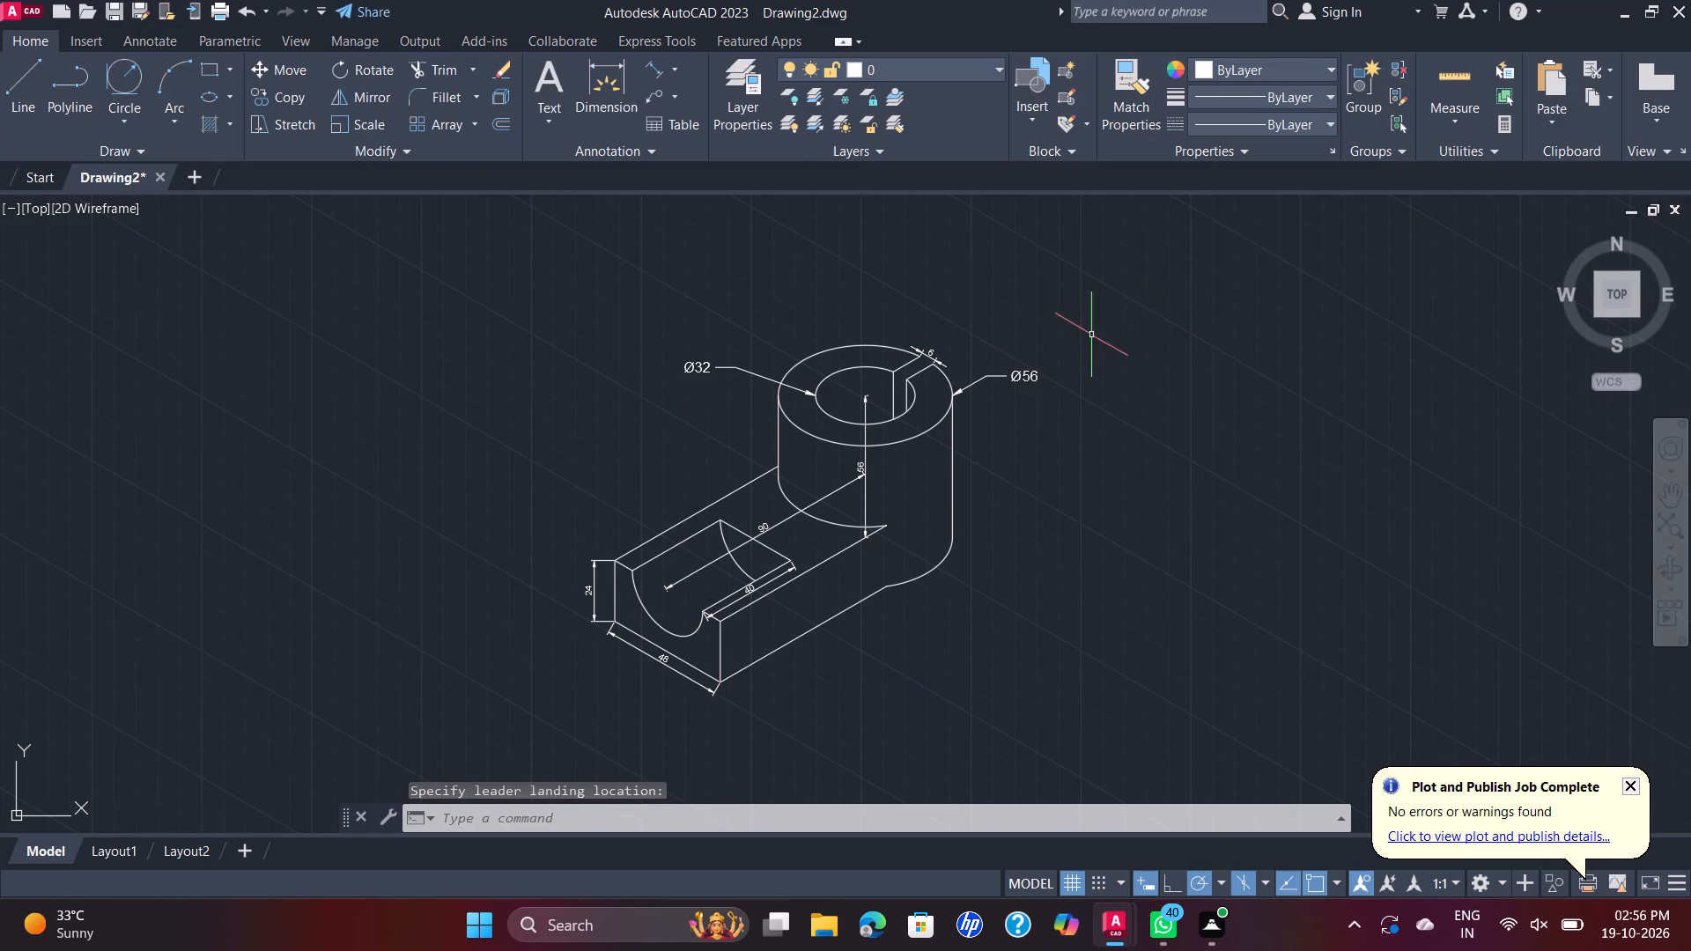
Add a multileader reading R16 that points to the groove arc on the base's free end, with its text below the part.
{"action": "key", "text": "space"}
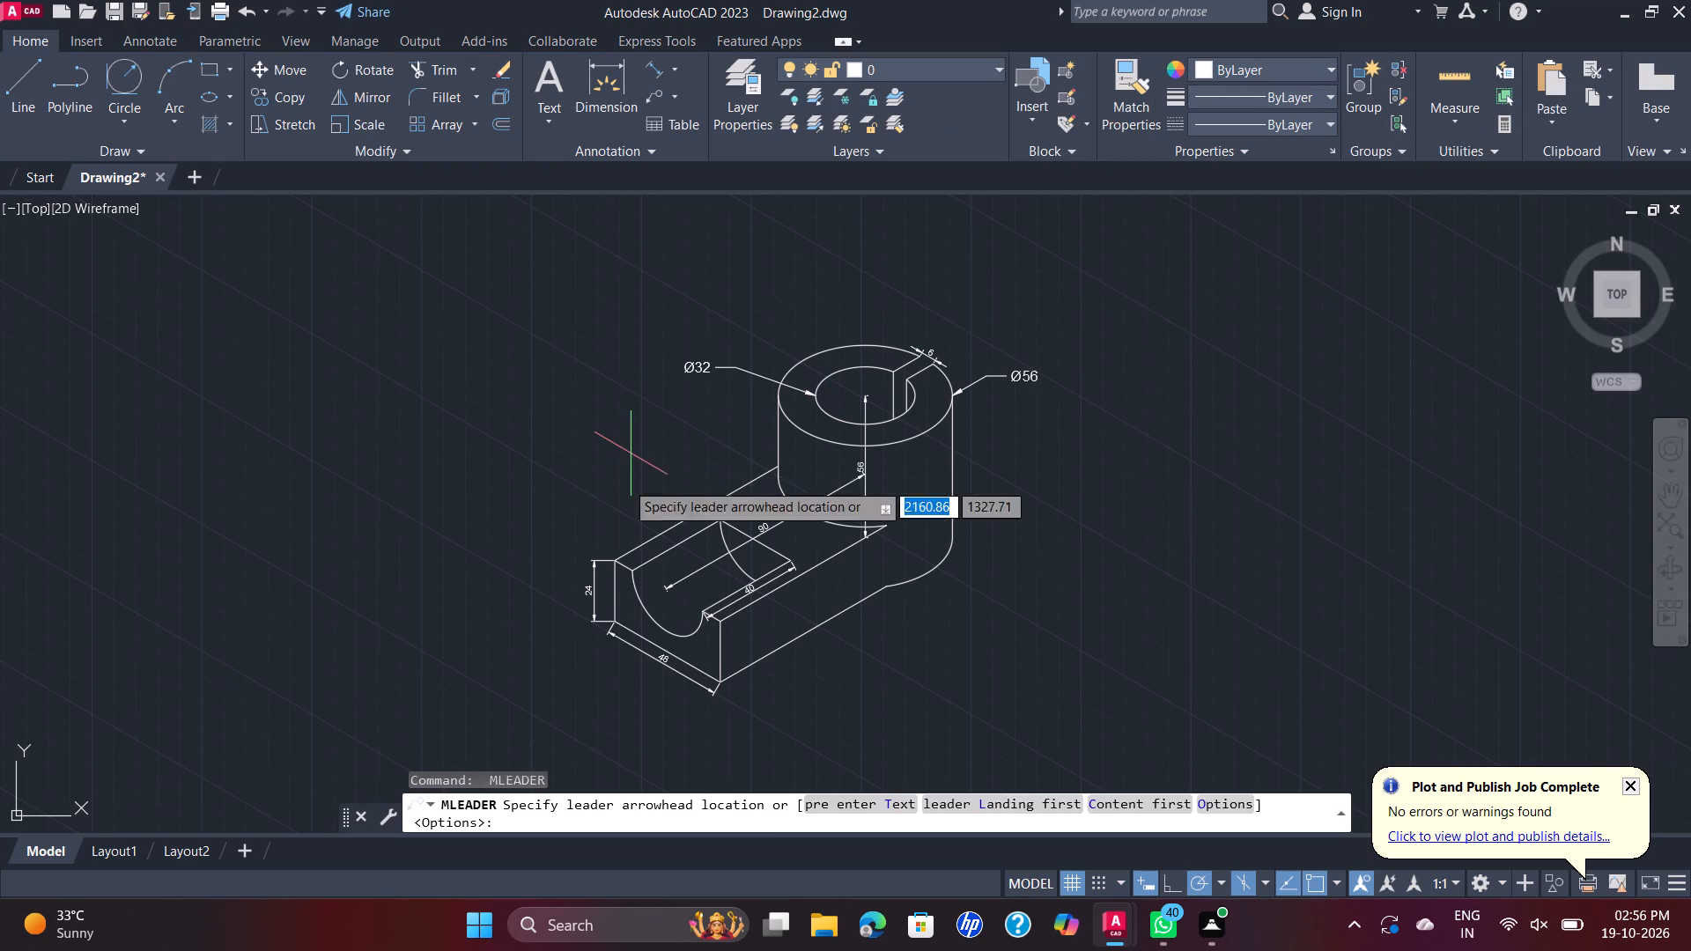
{"action": "left_click", "coordinate": [687, 630]}
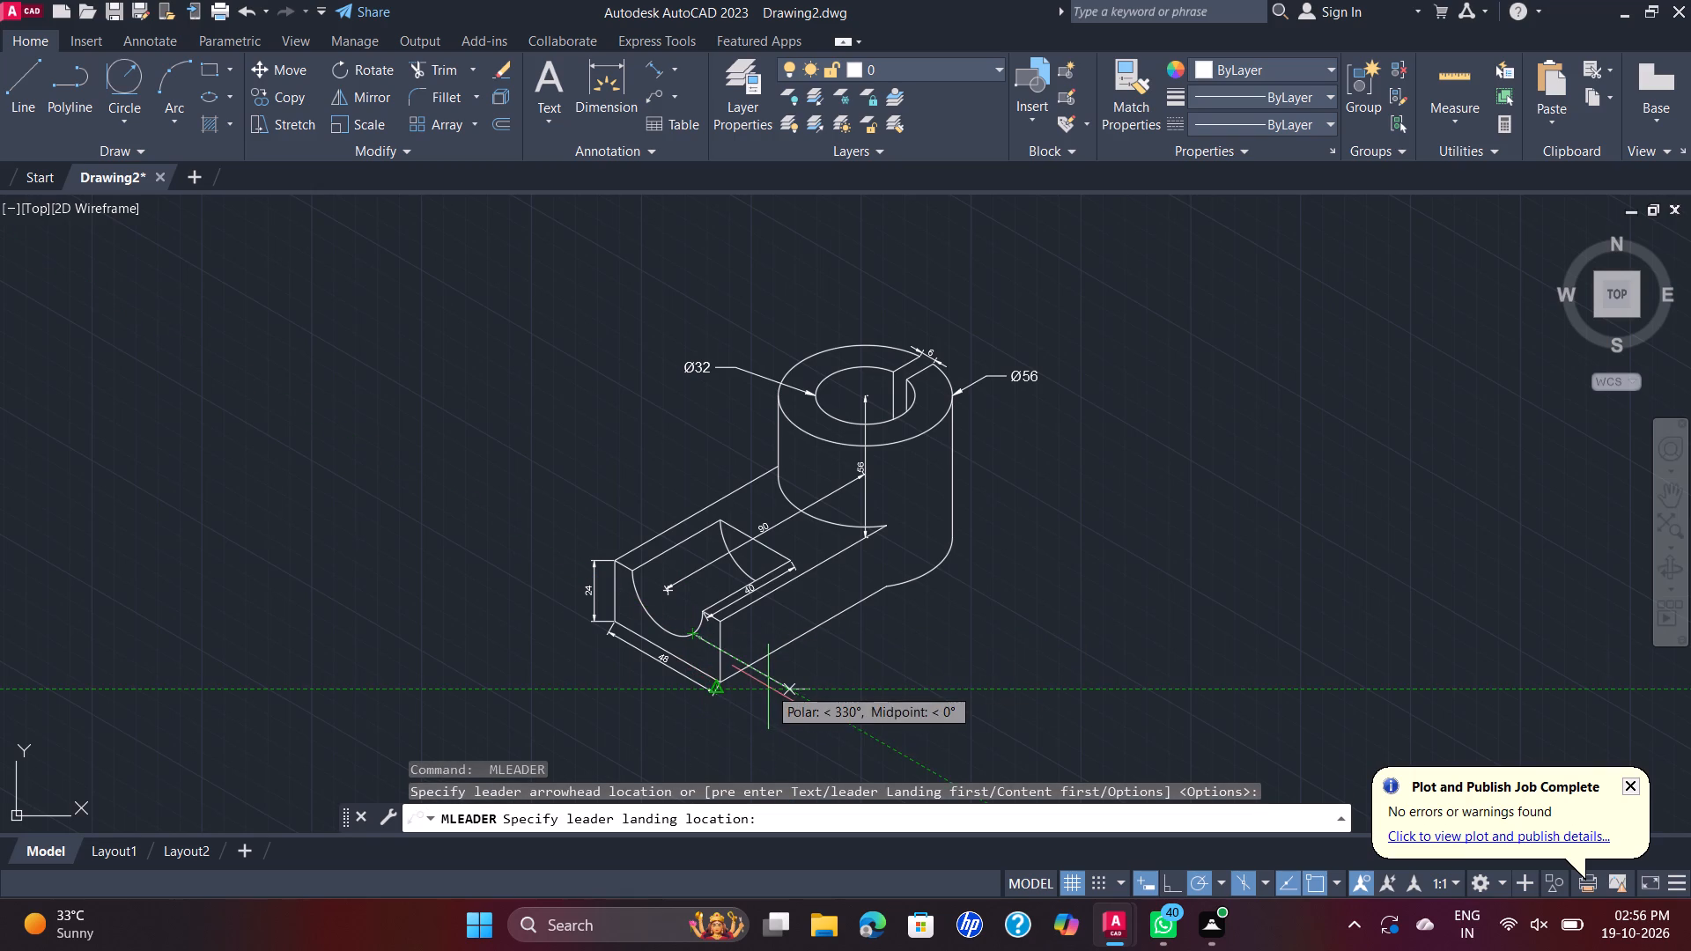
{"action": "left_click", "coordinate": [757, 693]}
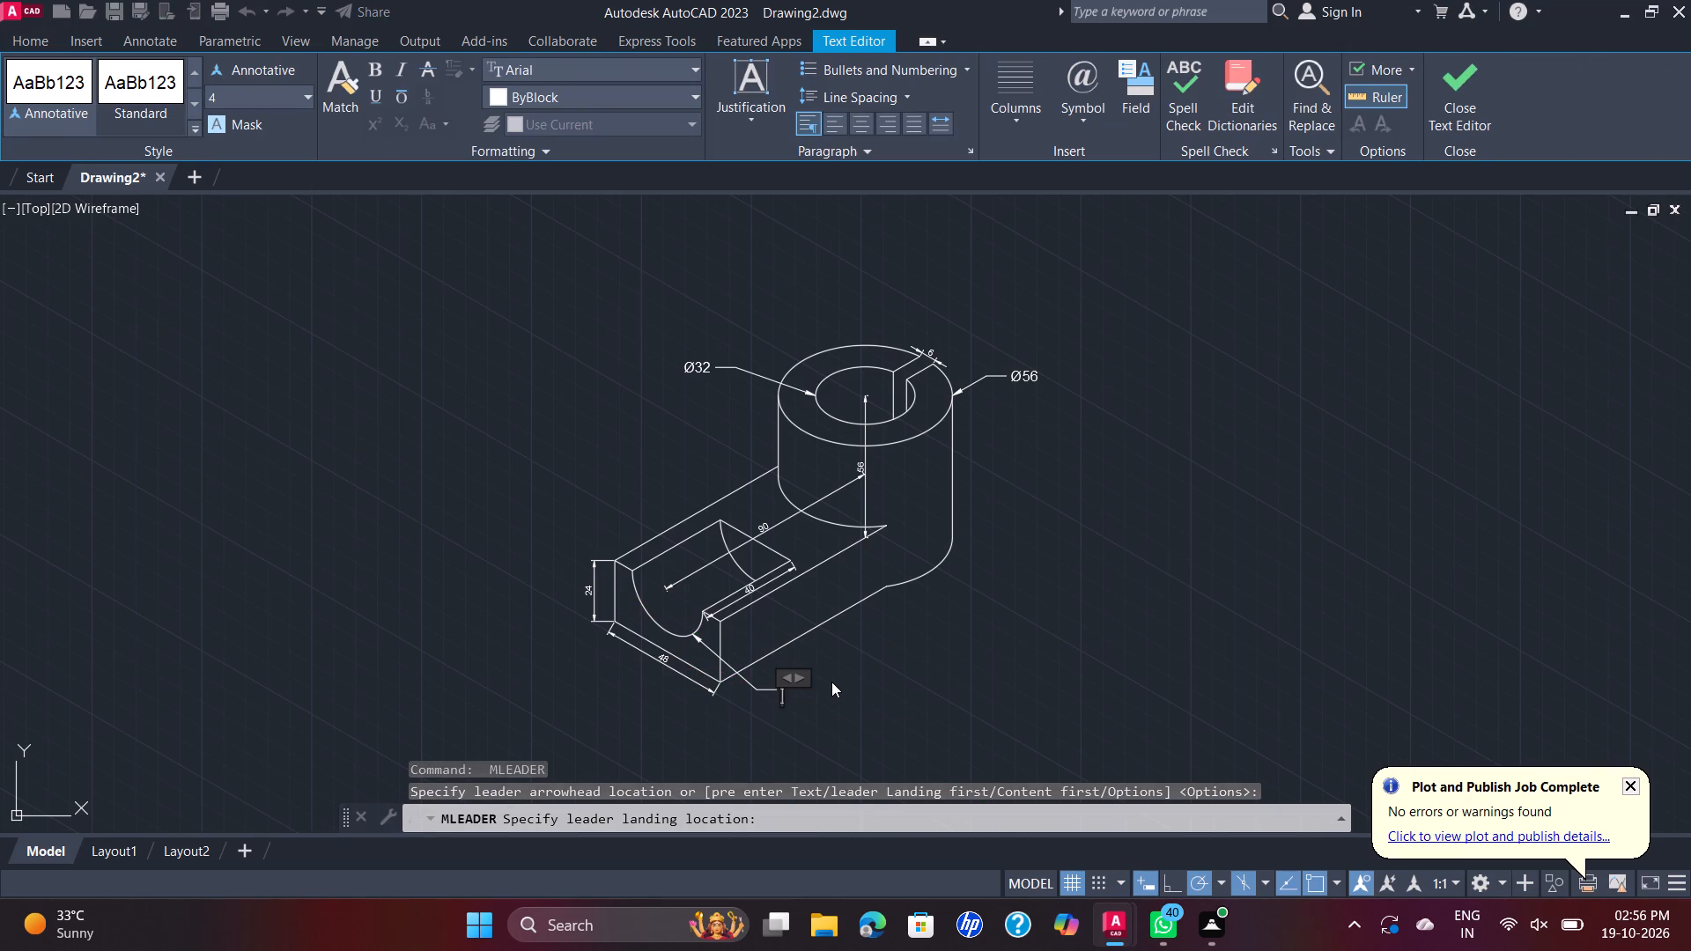
{"action": "key", "text": "r"}
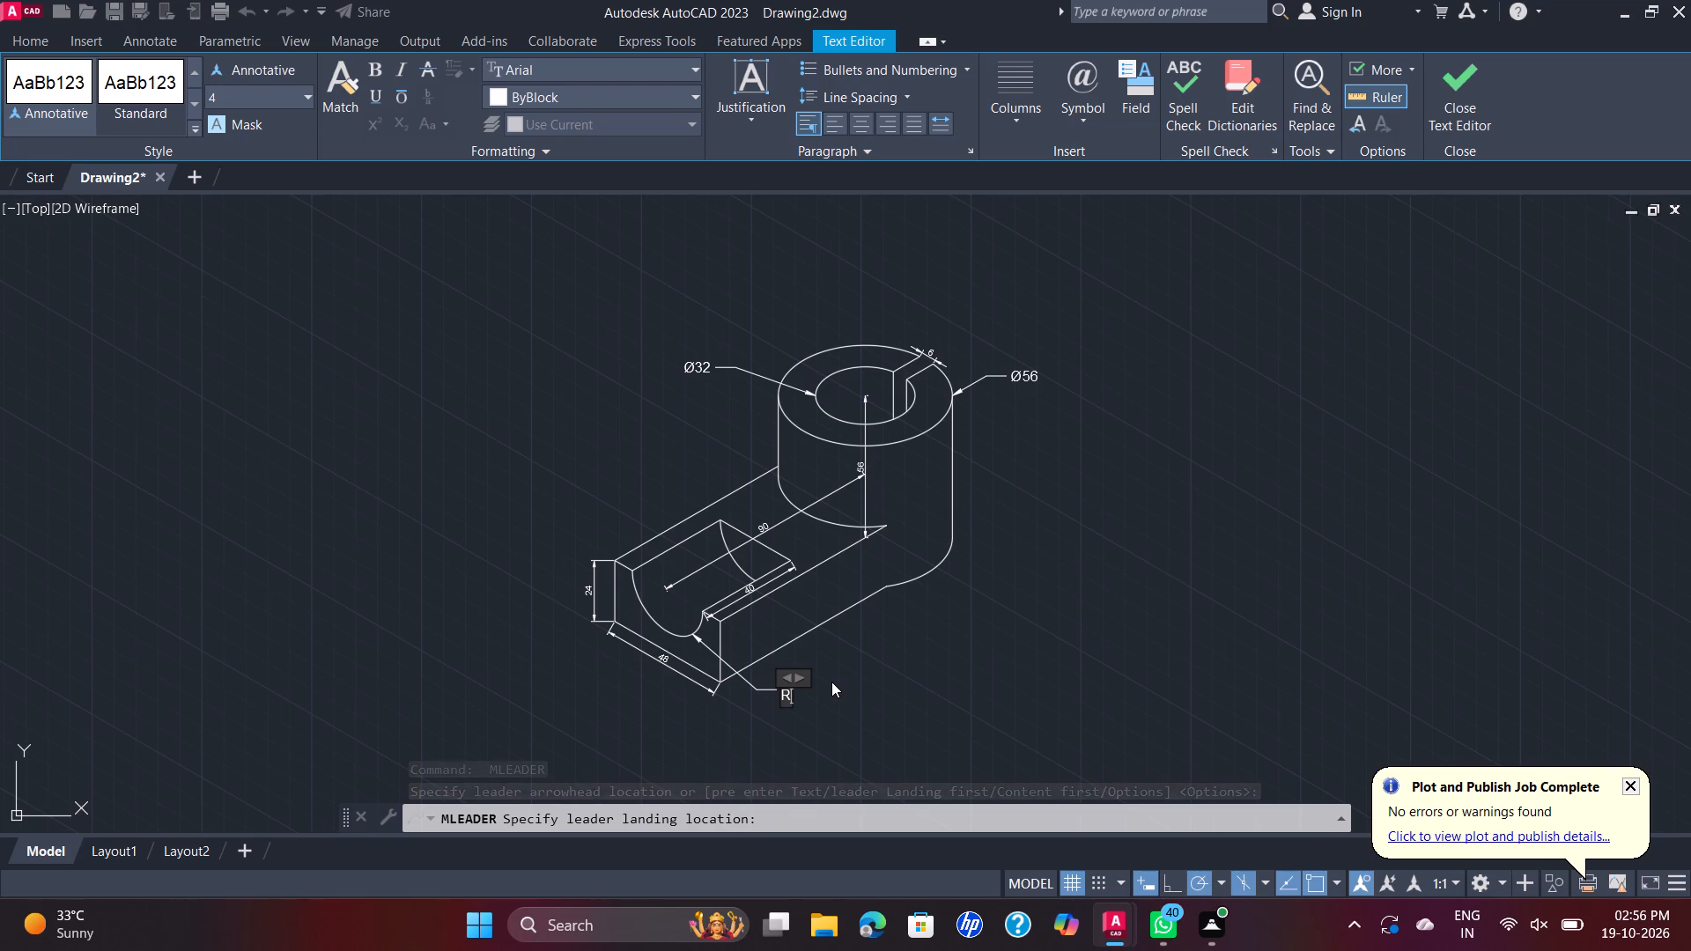
{"action": "type", "text": "16"}
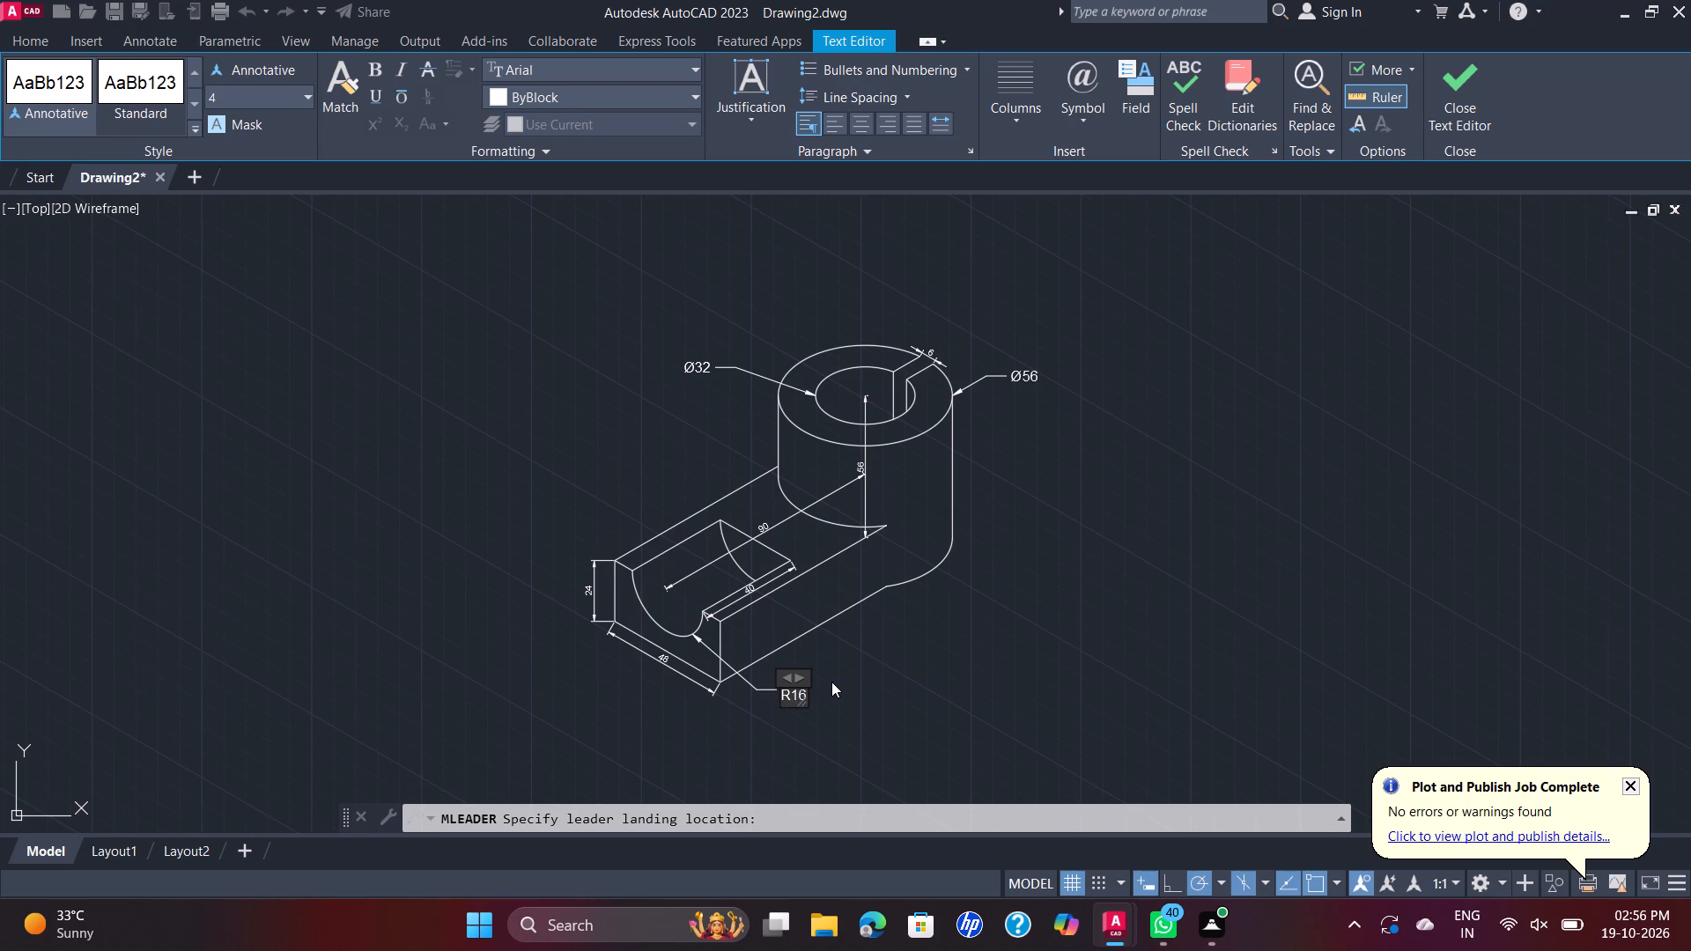
{"action": "left_click", "coordinate": [831, 682]}
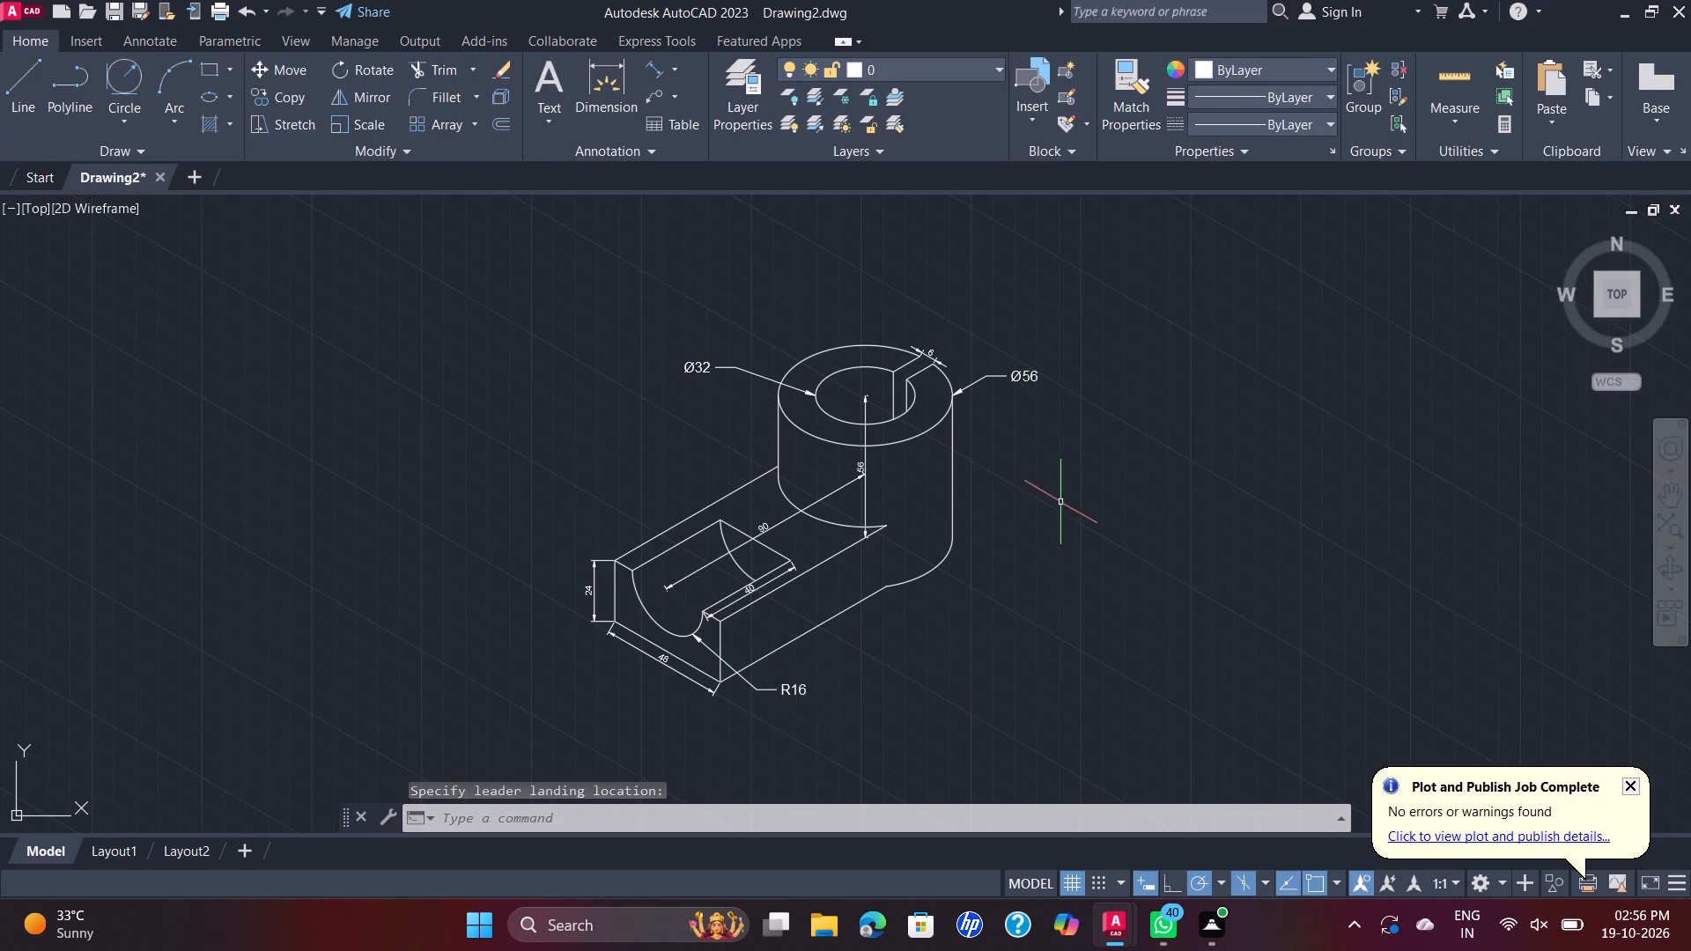
Save the drawing in the Documents folder under the name D 45 RA.
{"action": "scroll", "coordinate": [1062, 502], "scroll_direction": "down", "scroll_amount": 1}
{"action": "middle_click_drag", "start_coordinate": [1062, 502], "coordinate": [895, 445]}
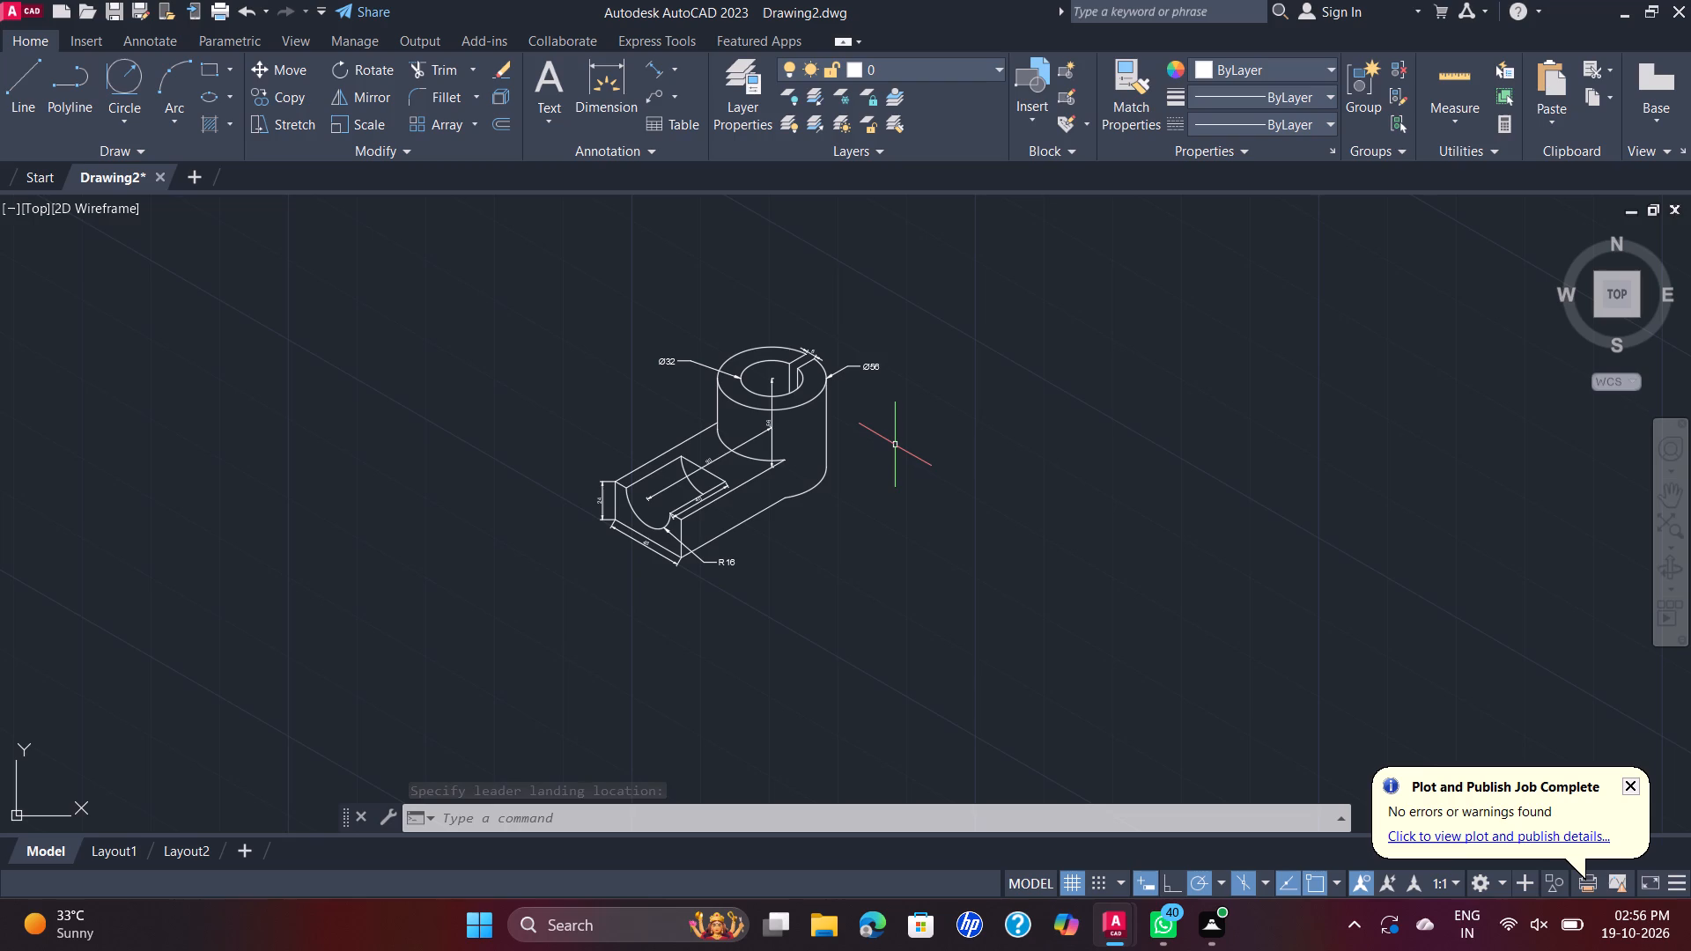
{"action": "key", "text": "ctrl+s"}
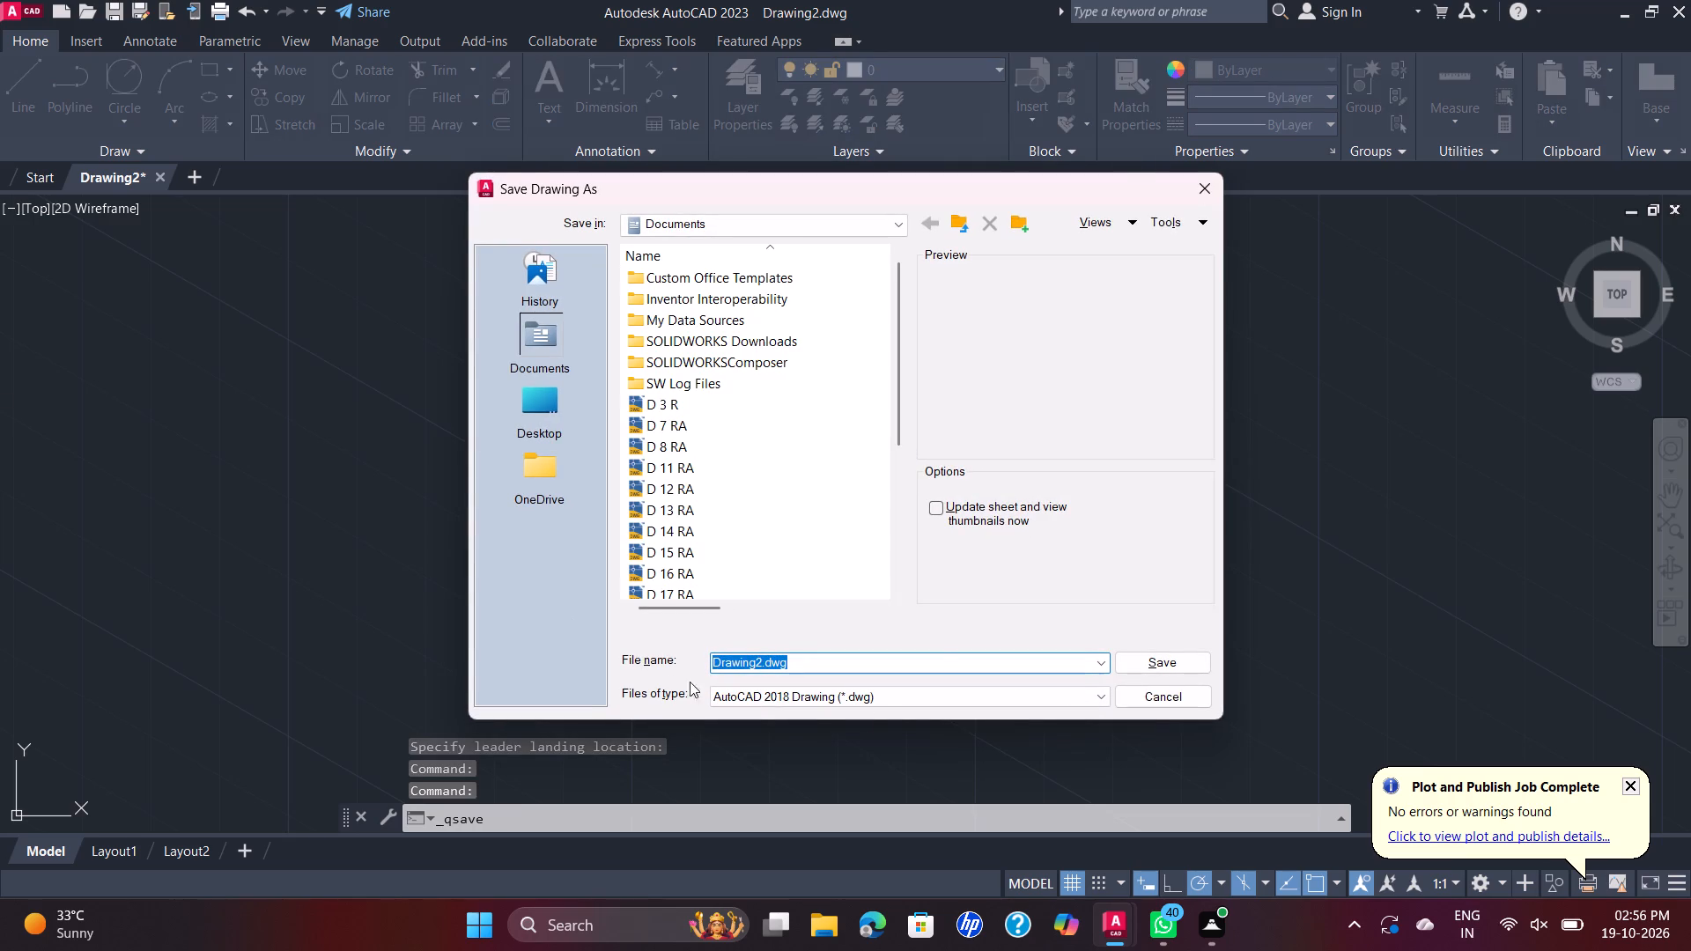
{"action": "key", "text": "d"}
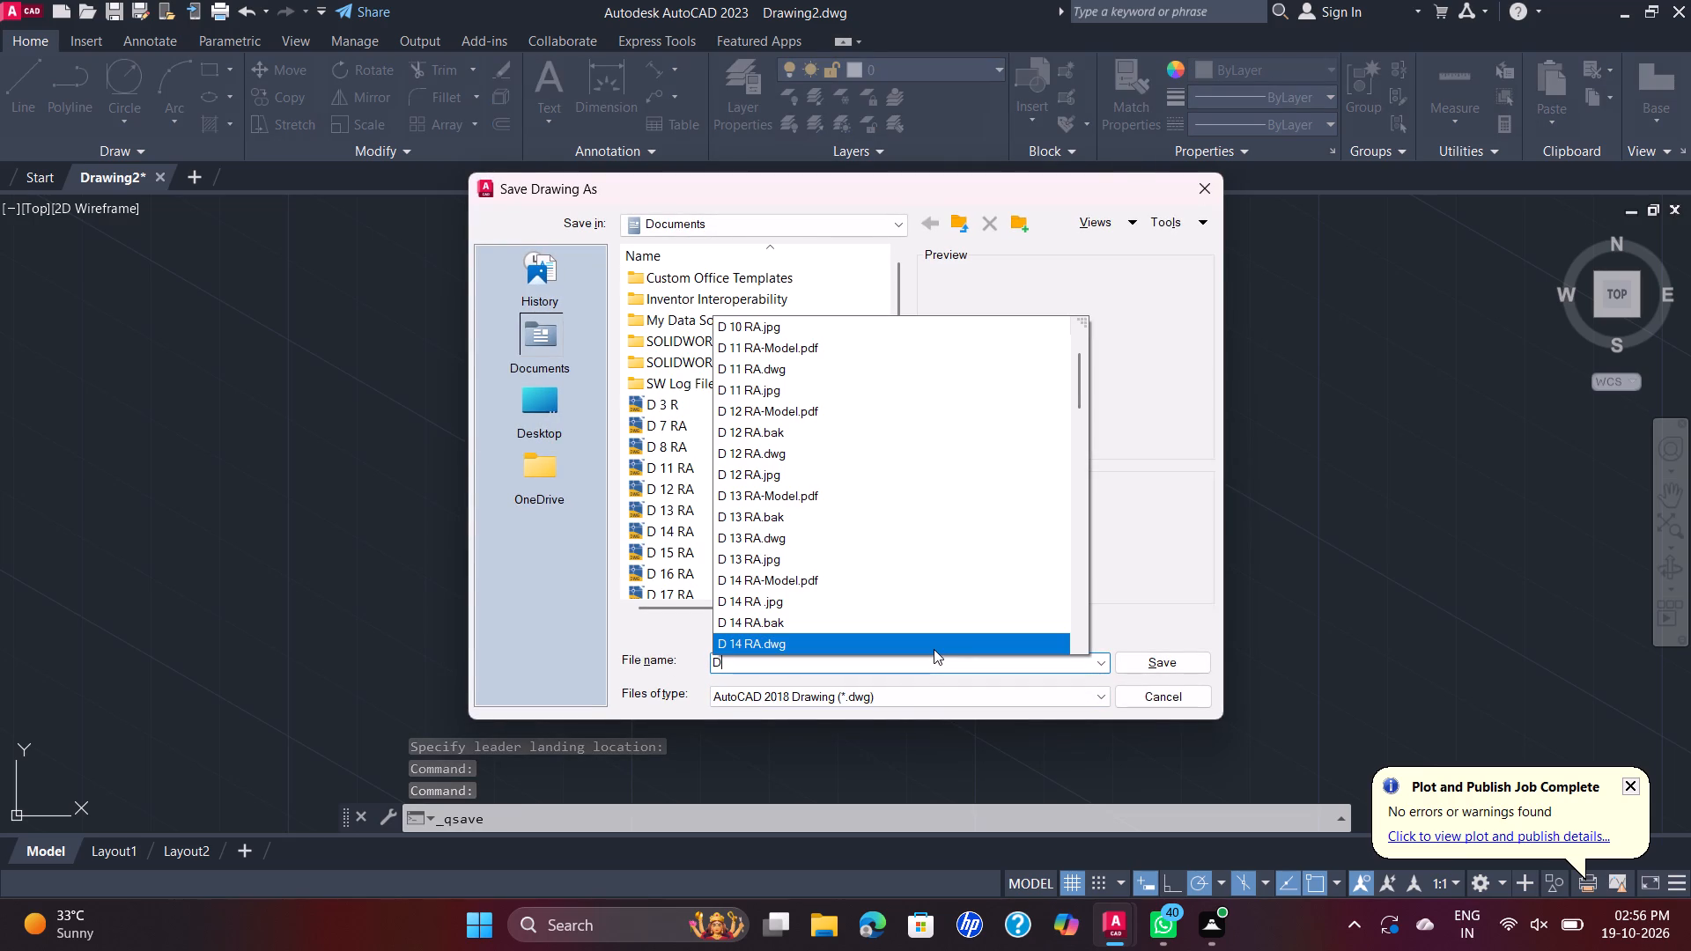
{"action": "key", "text": "space"}
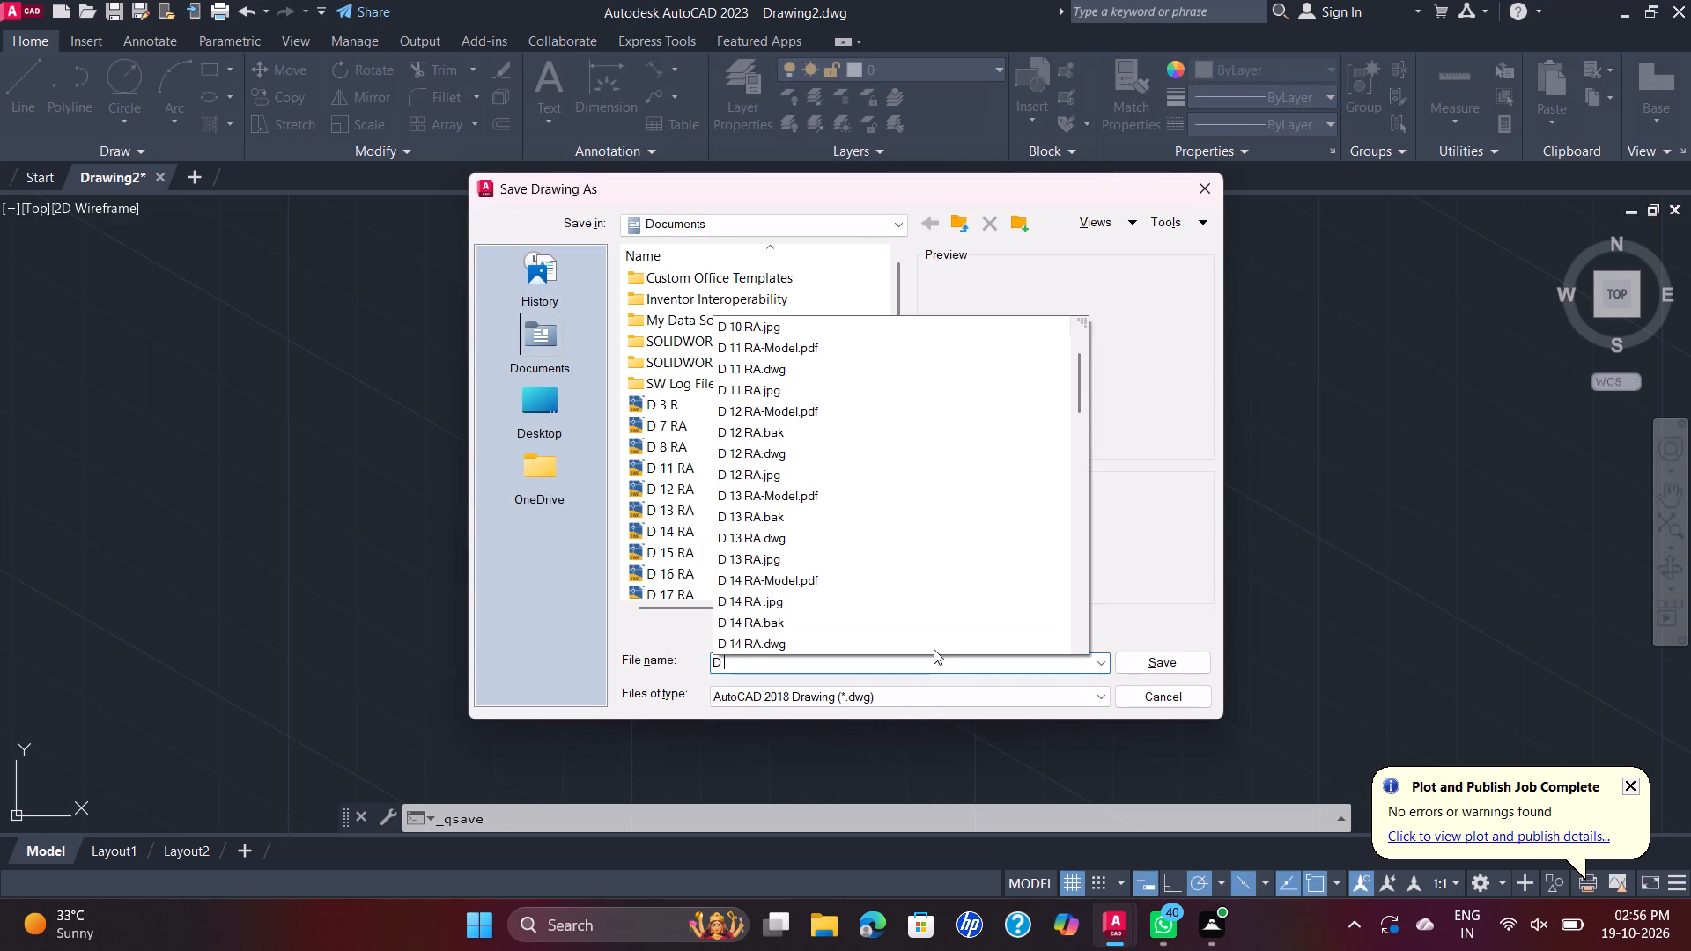
{"action": "type", "text": "45"}
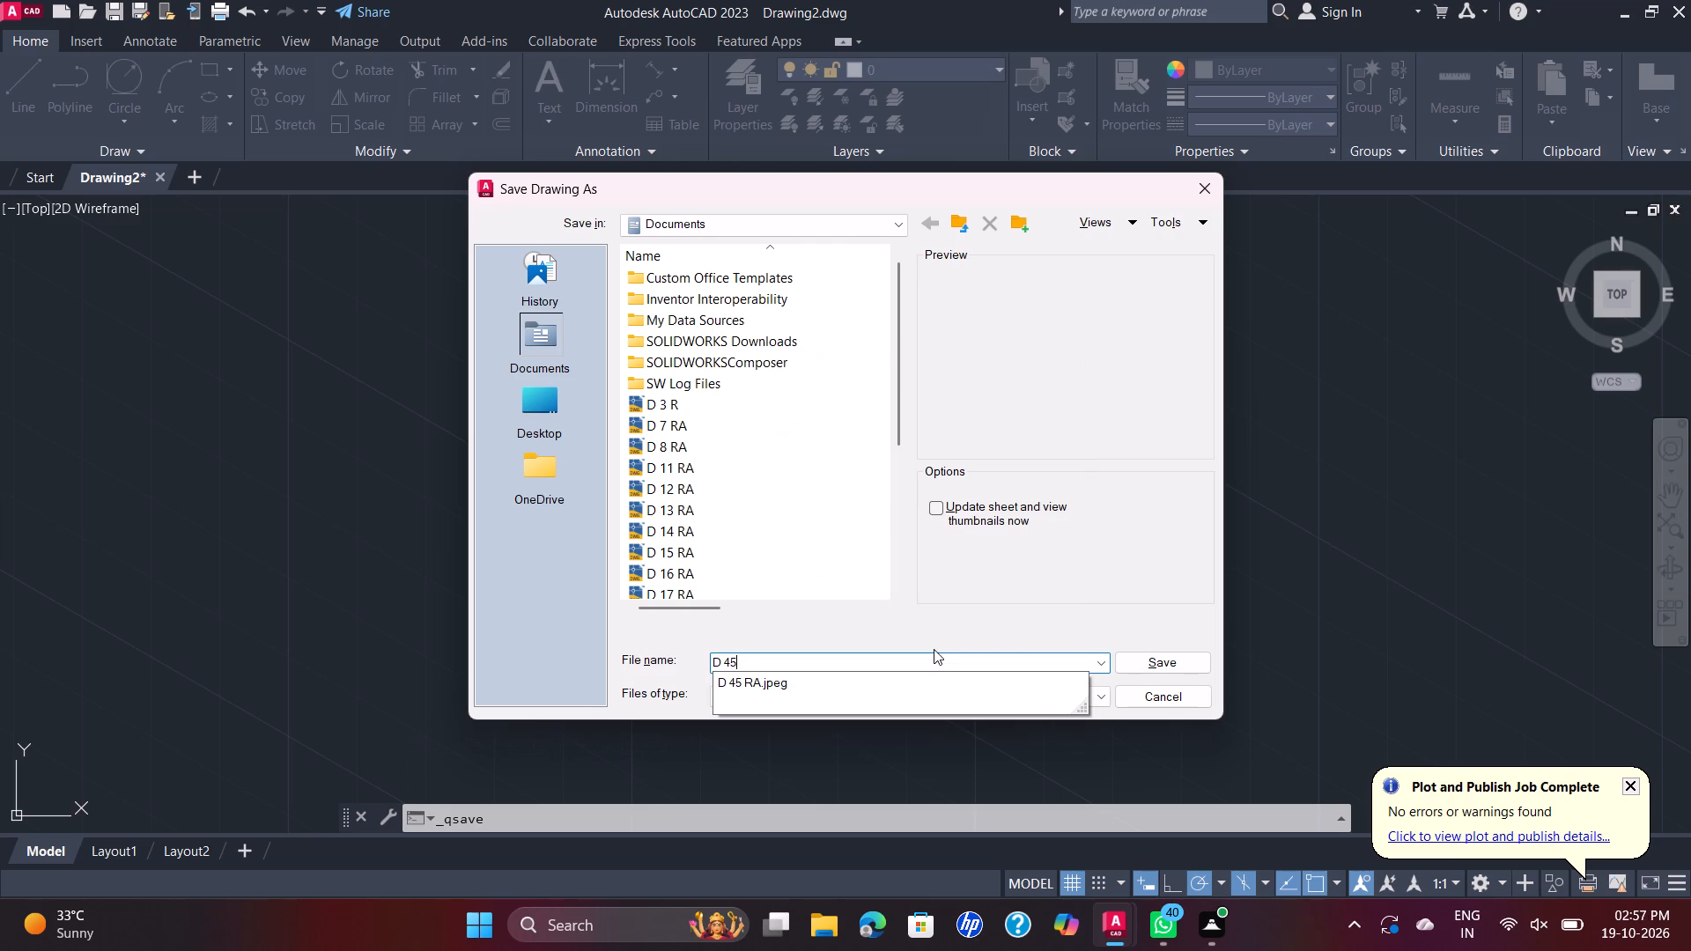
{"action": "key", "text": "space"}
{"action": "type", "text": "RA"}
{"action": "left_click", "coordinate": [1199, 658]}
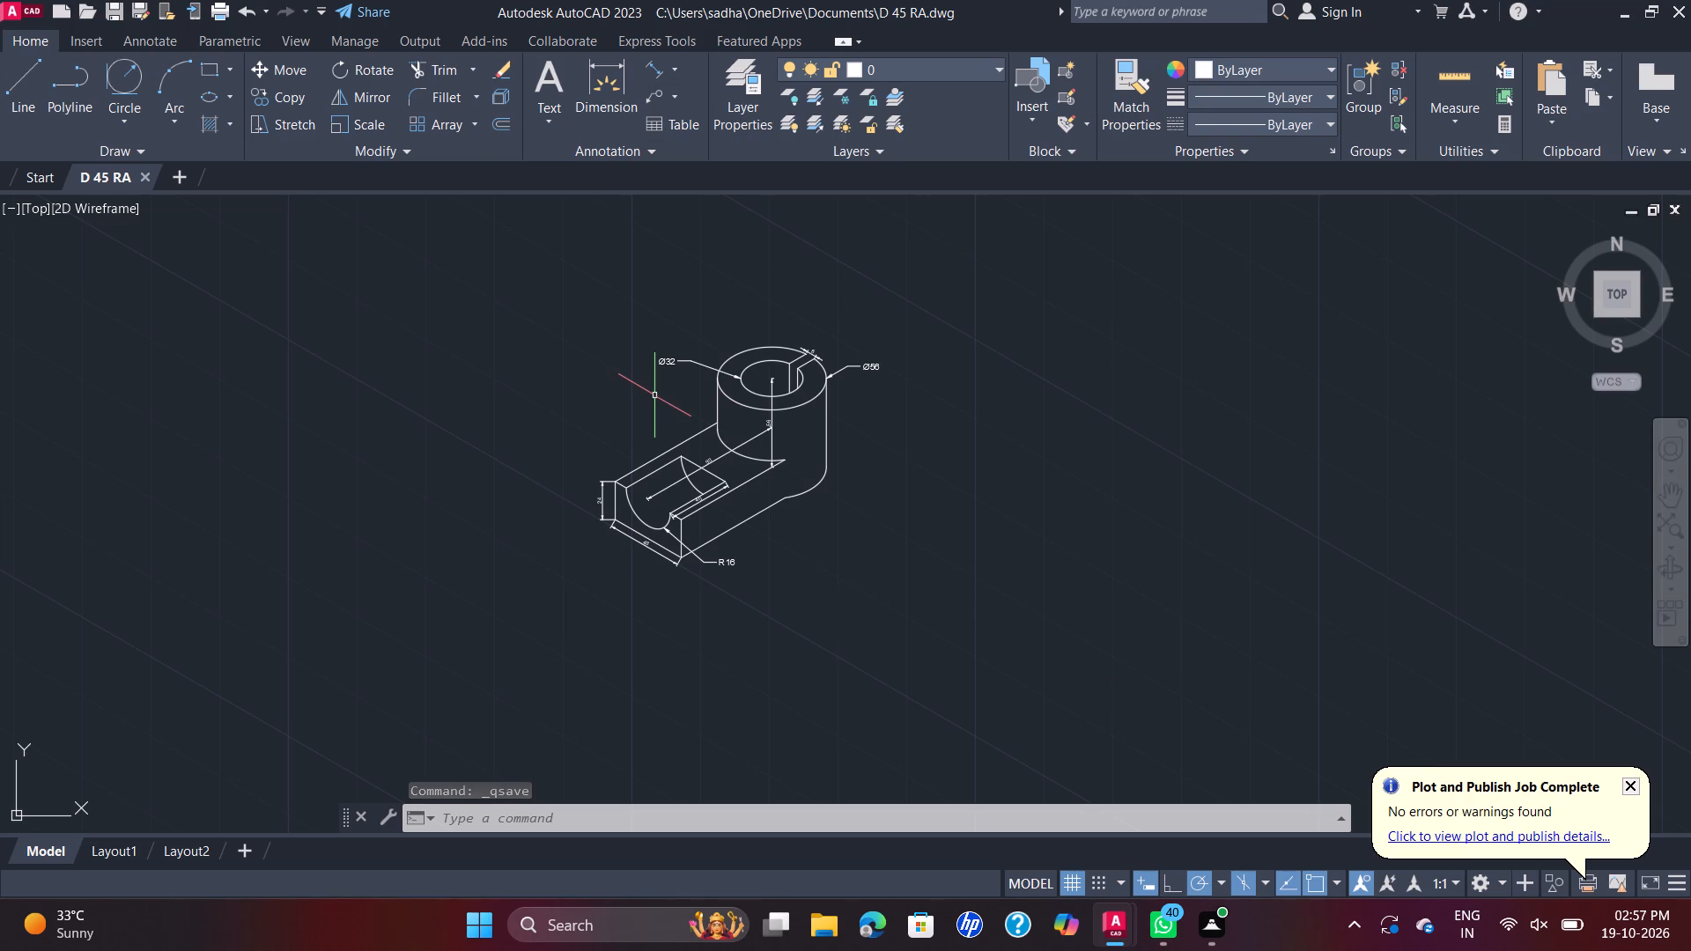
Set up a plot with the DWG To PDF.pc3 plotter, landscape orientation and a window plot area enclosing the whole dimensioned part.
{"action": "type", "text": "PLO"}
{"action": "key", "text": "t"}
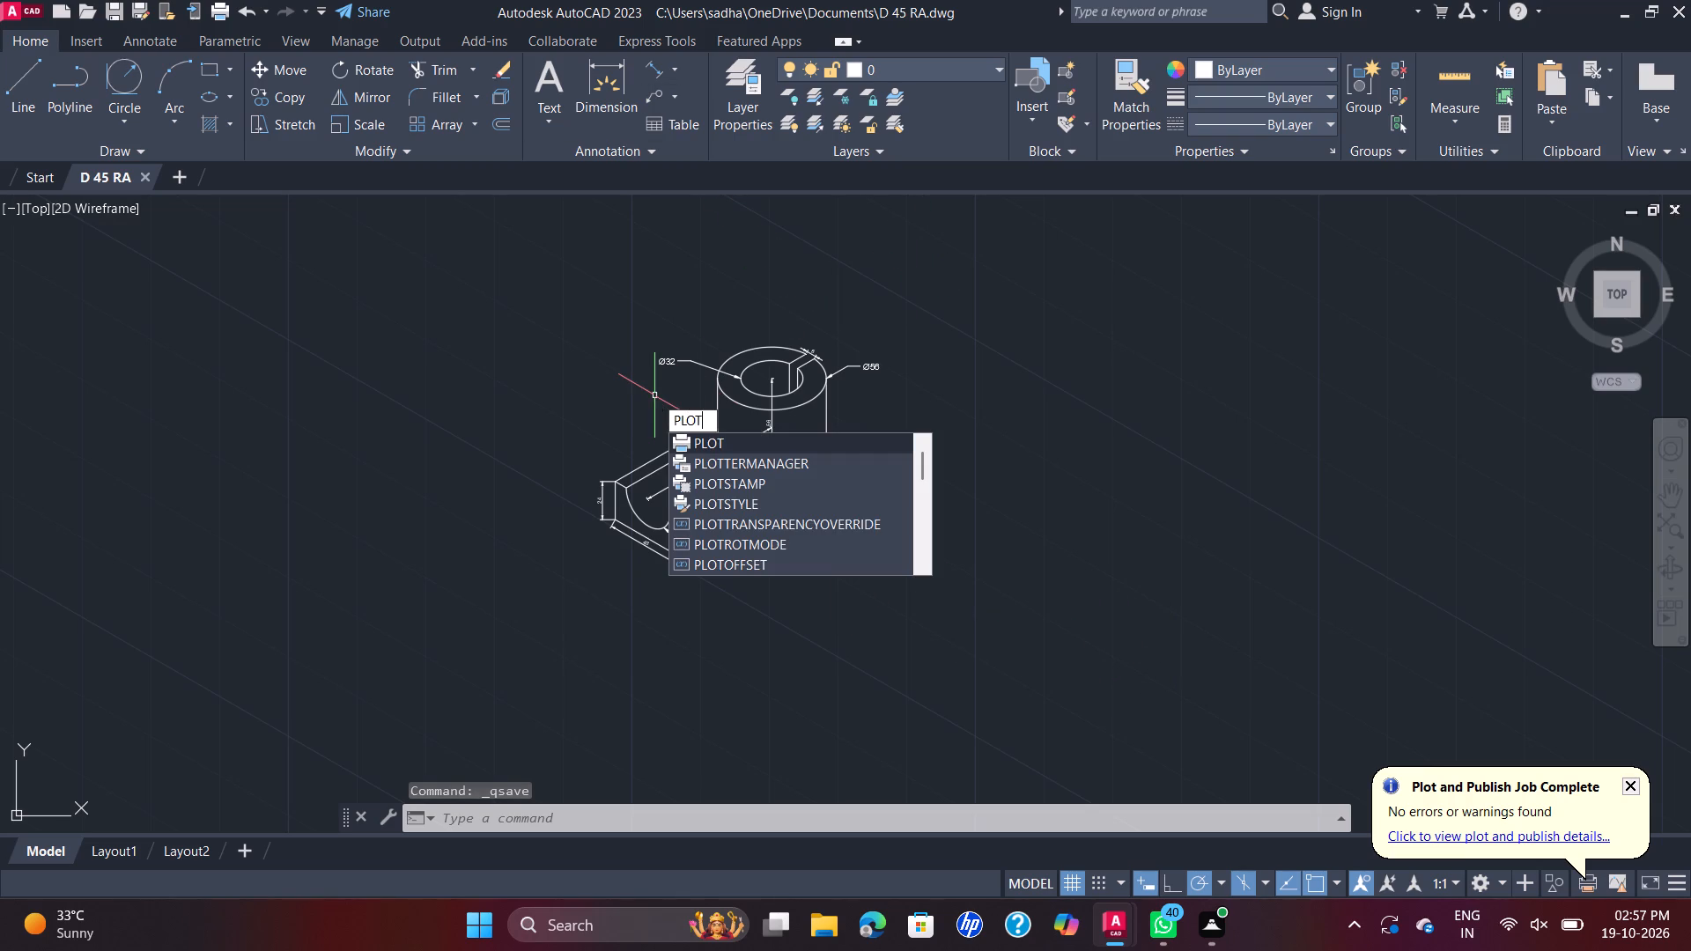
{"action": "key", "text": "Return"}
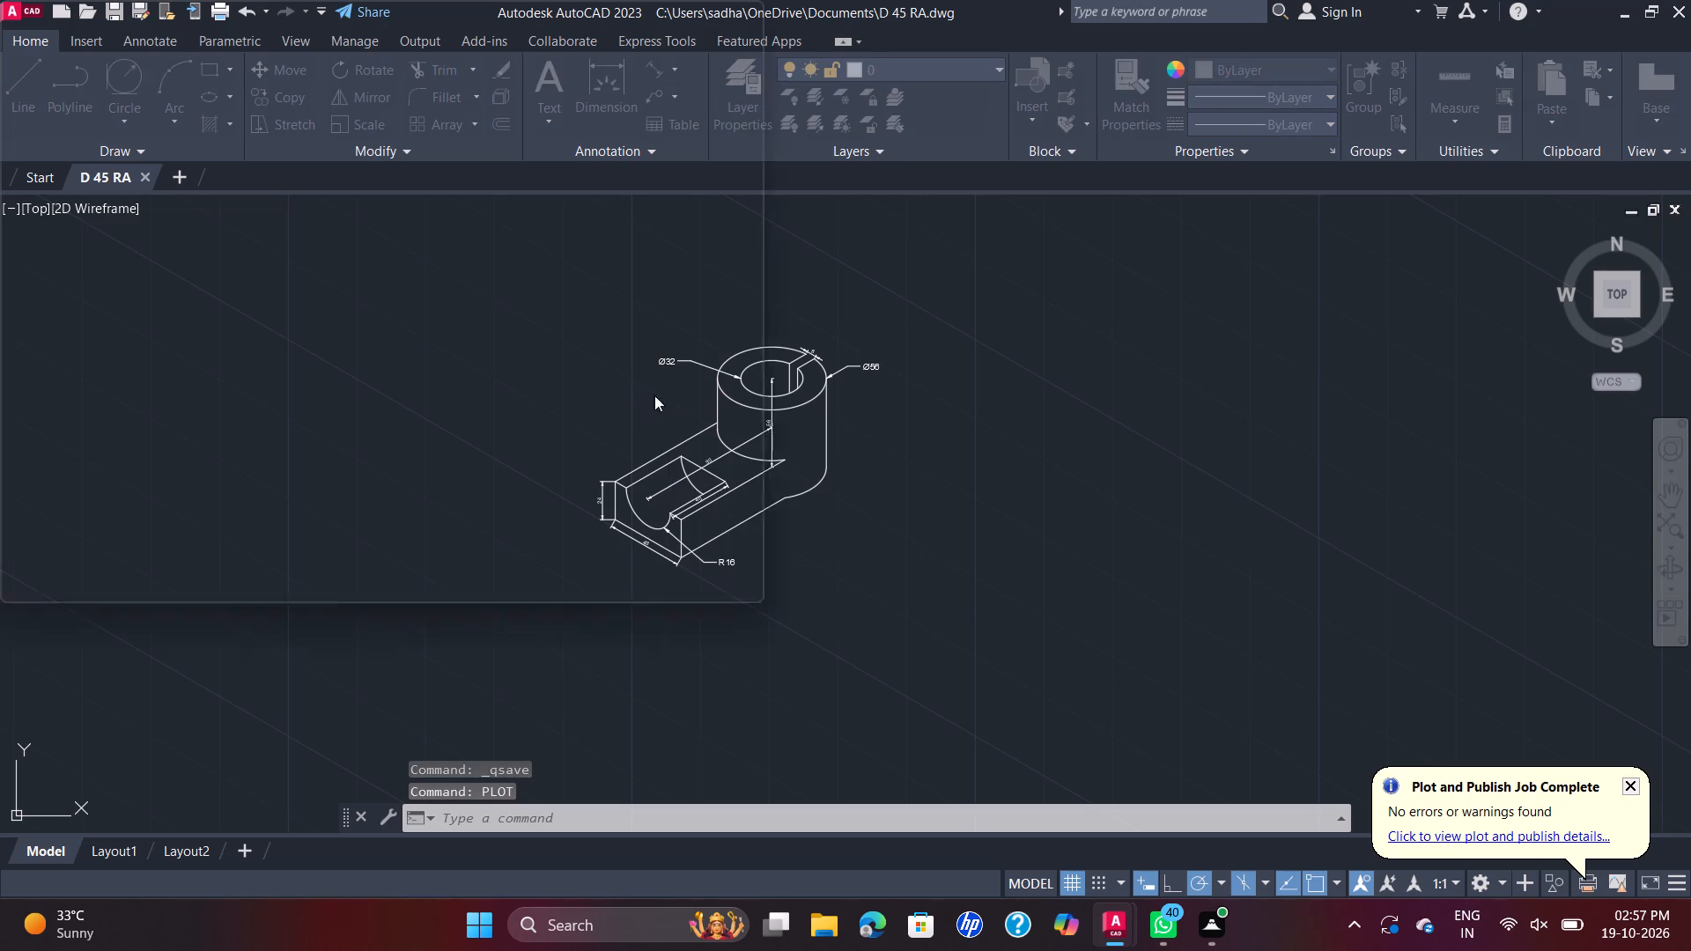
{"action": "left_click", "coordinate": [842, 292]}
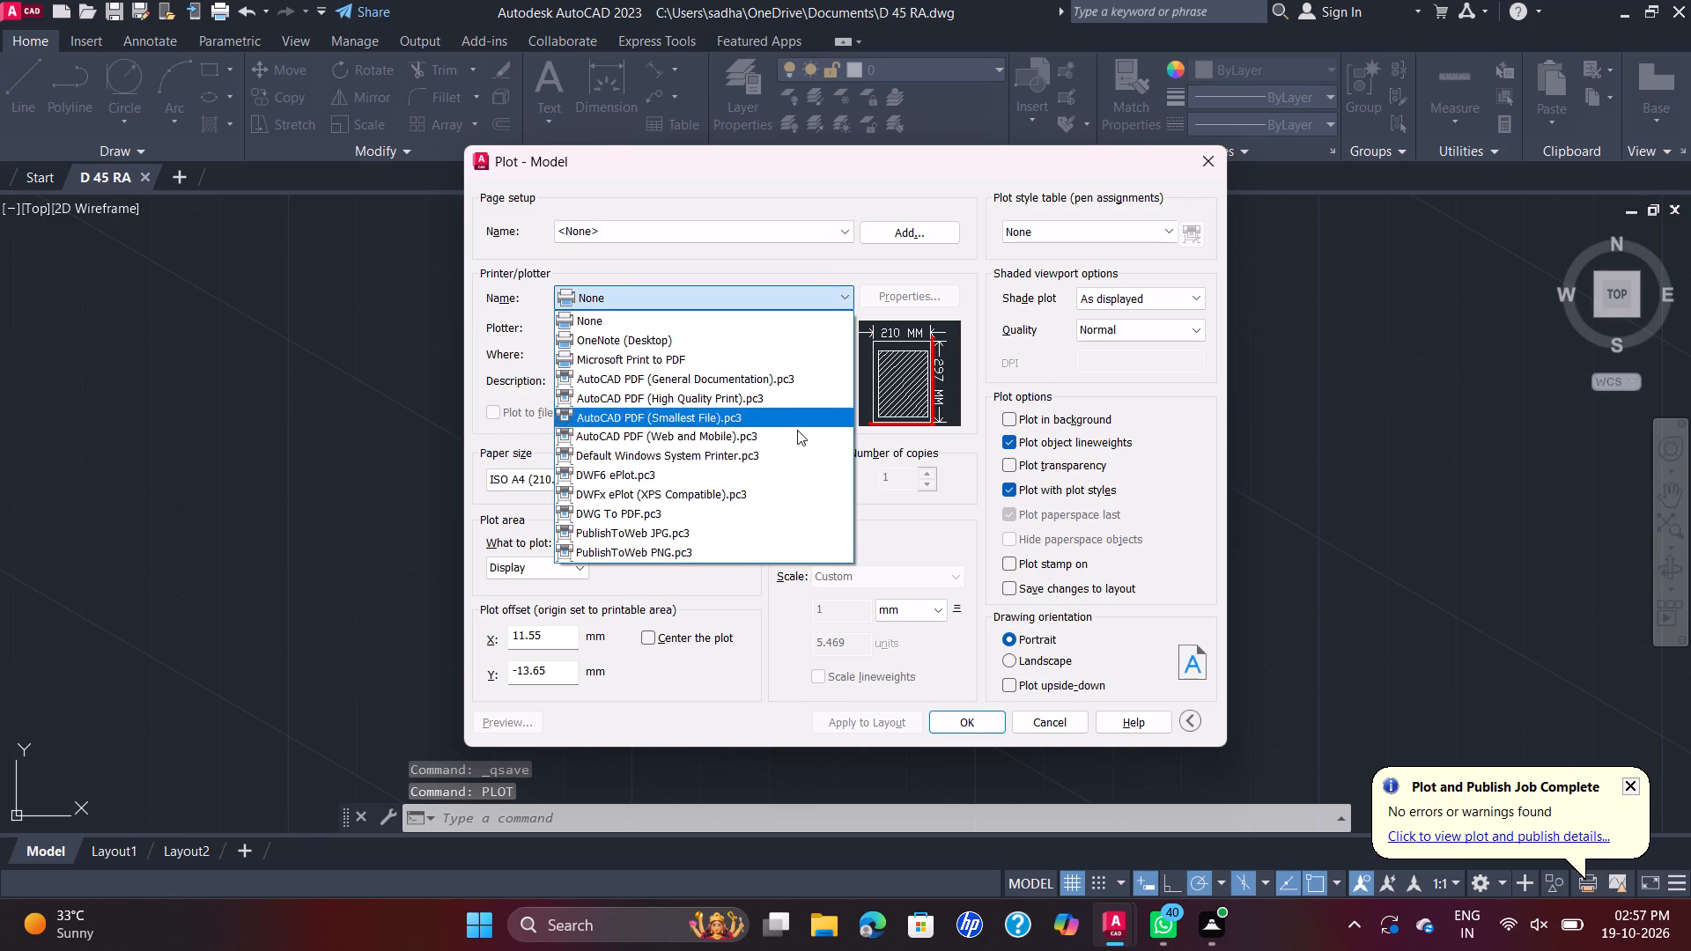
{"action": "left_click", "coordinate": [779, 517]}
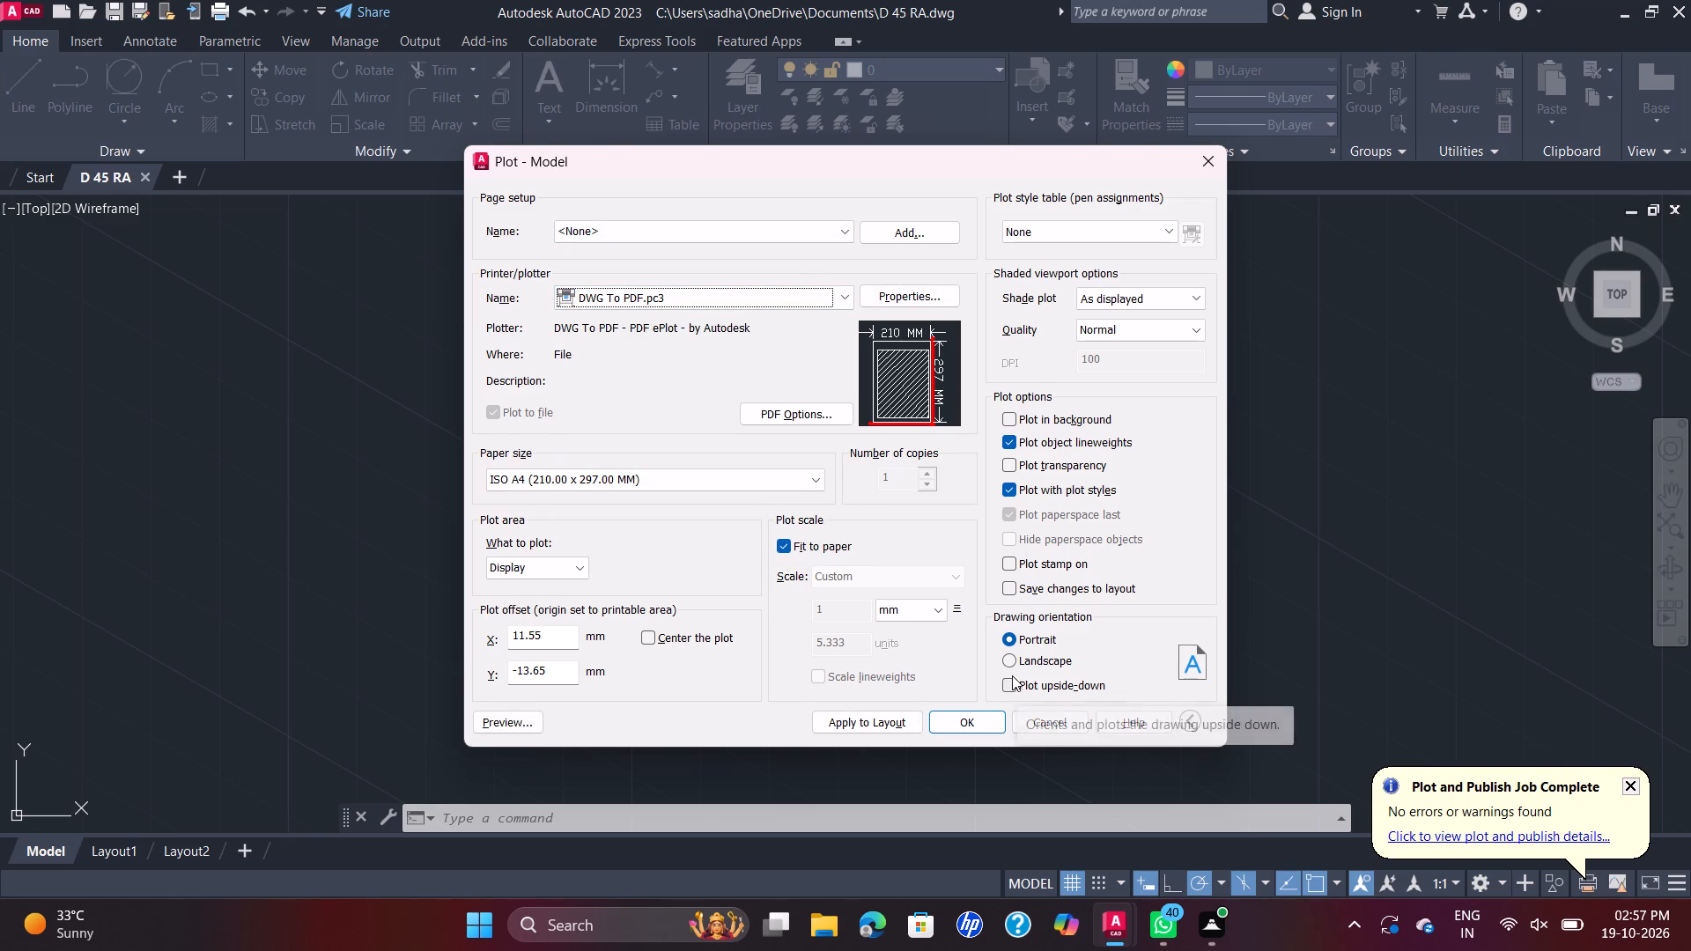
{"action": "left_click", "coordinate": [1012, 661]}
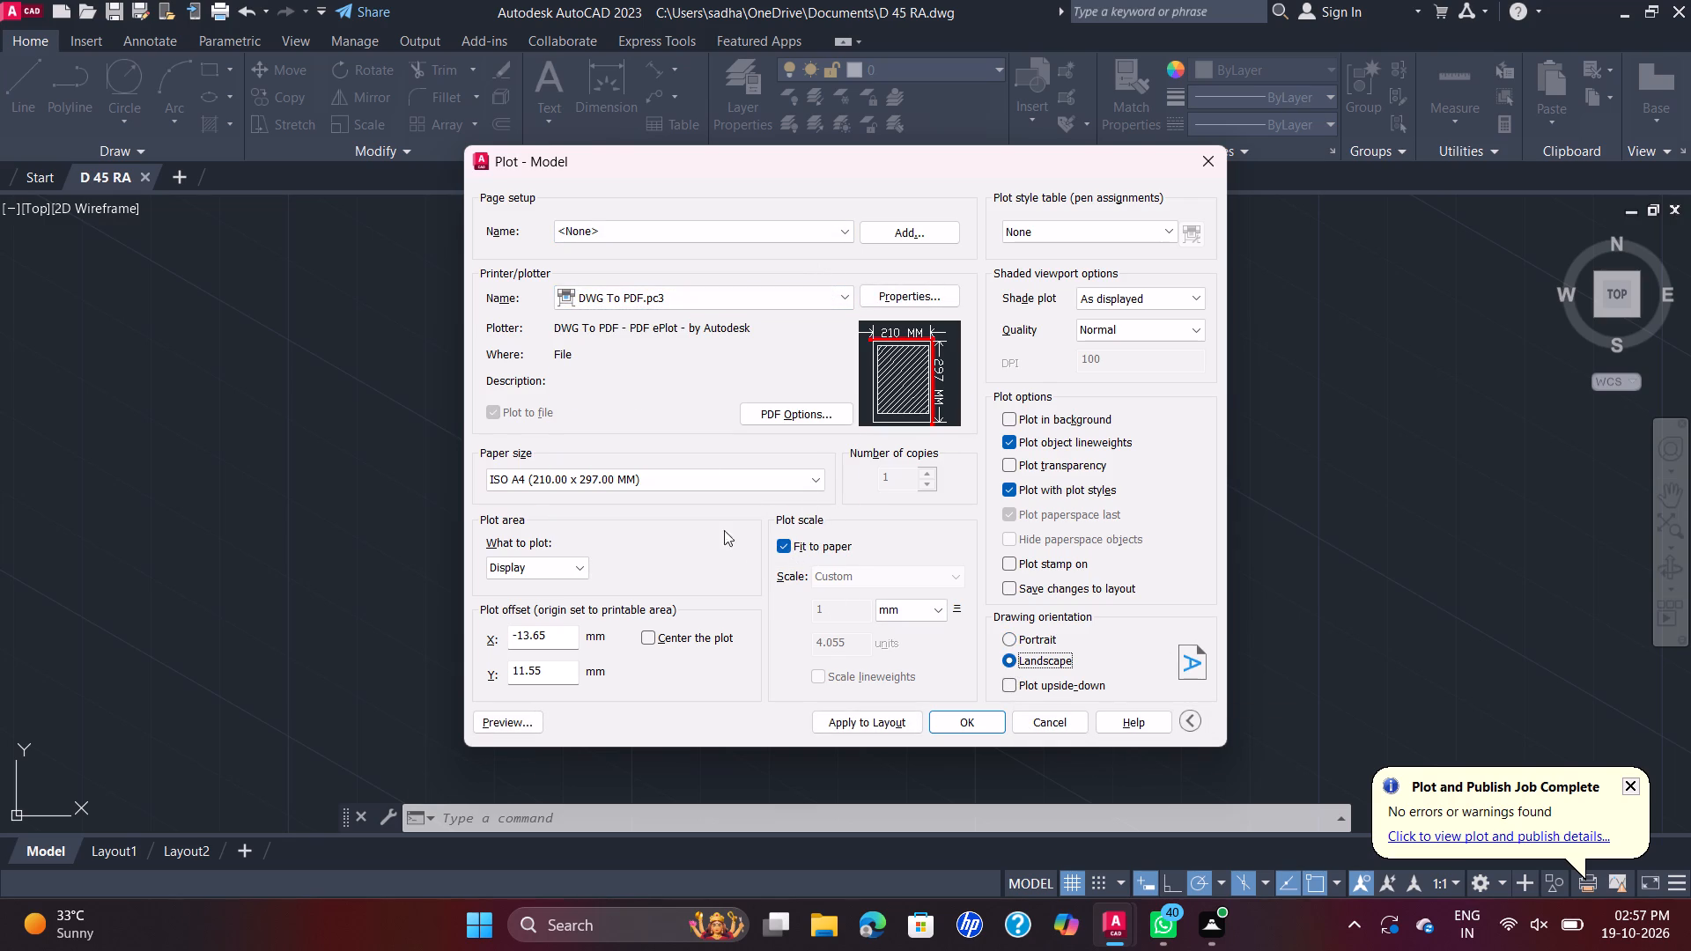
{"action": "left_click", "coordinate": [558, 571]}
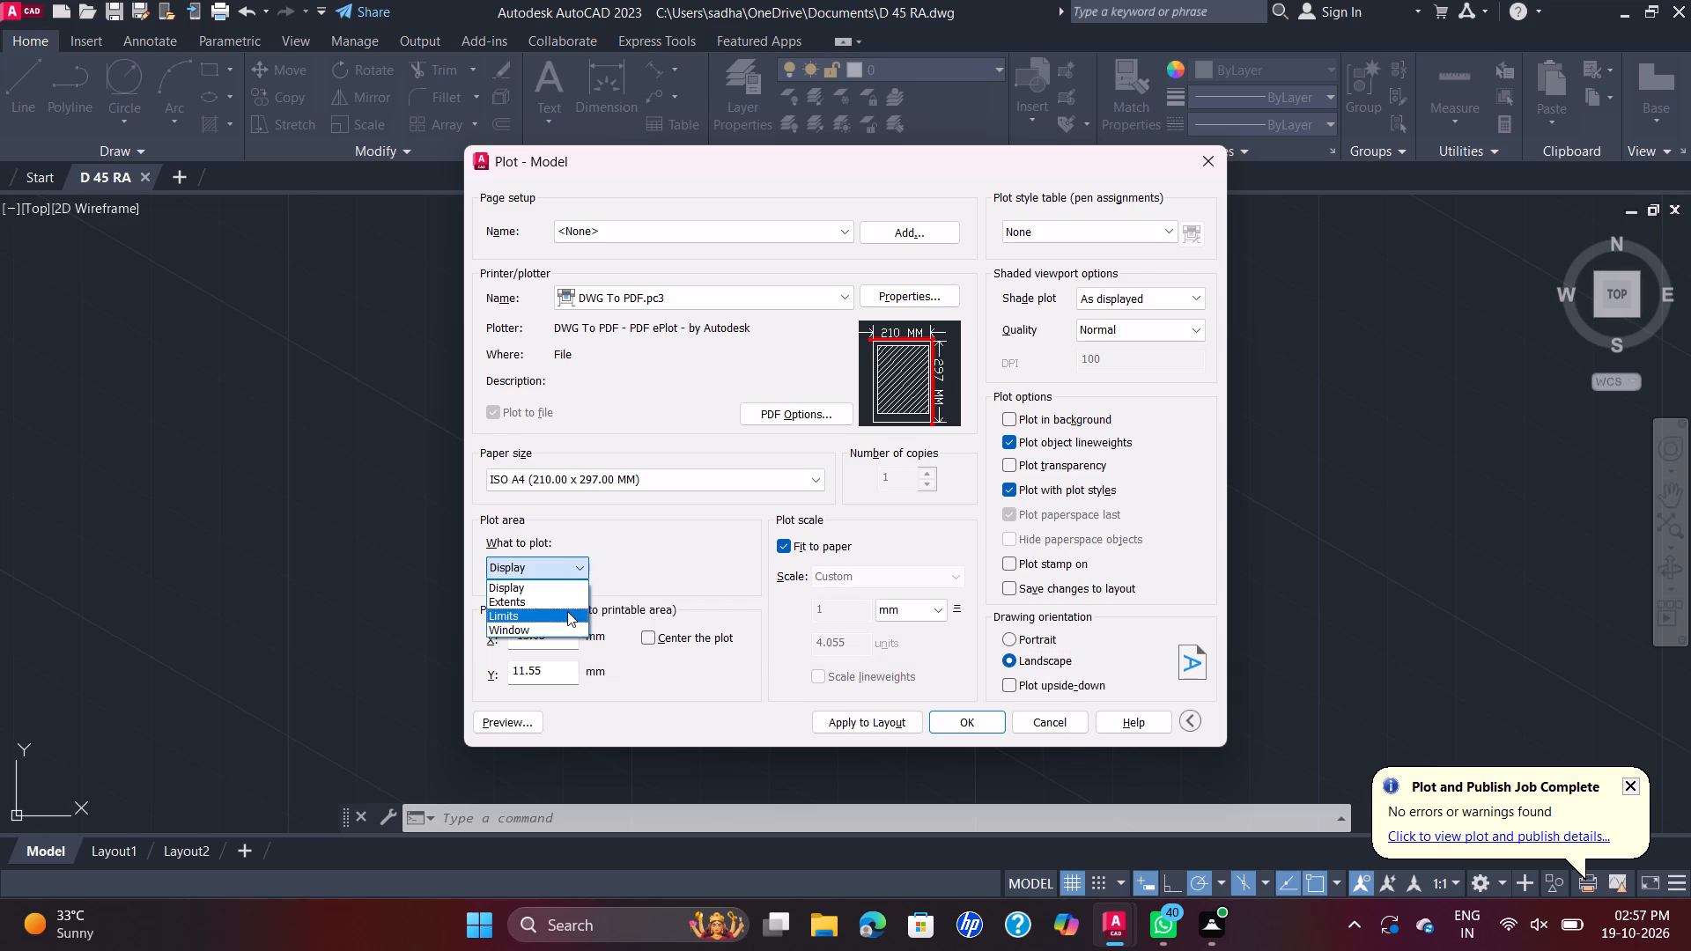
{"action": "left_click", "coordinate": [563, 625]}
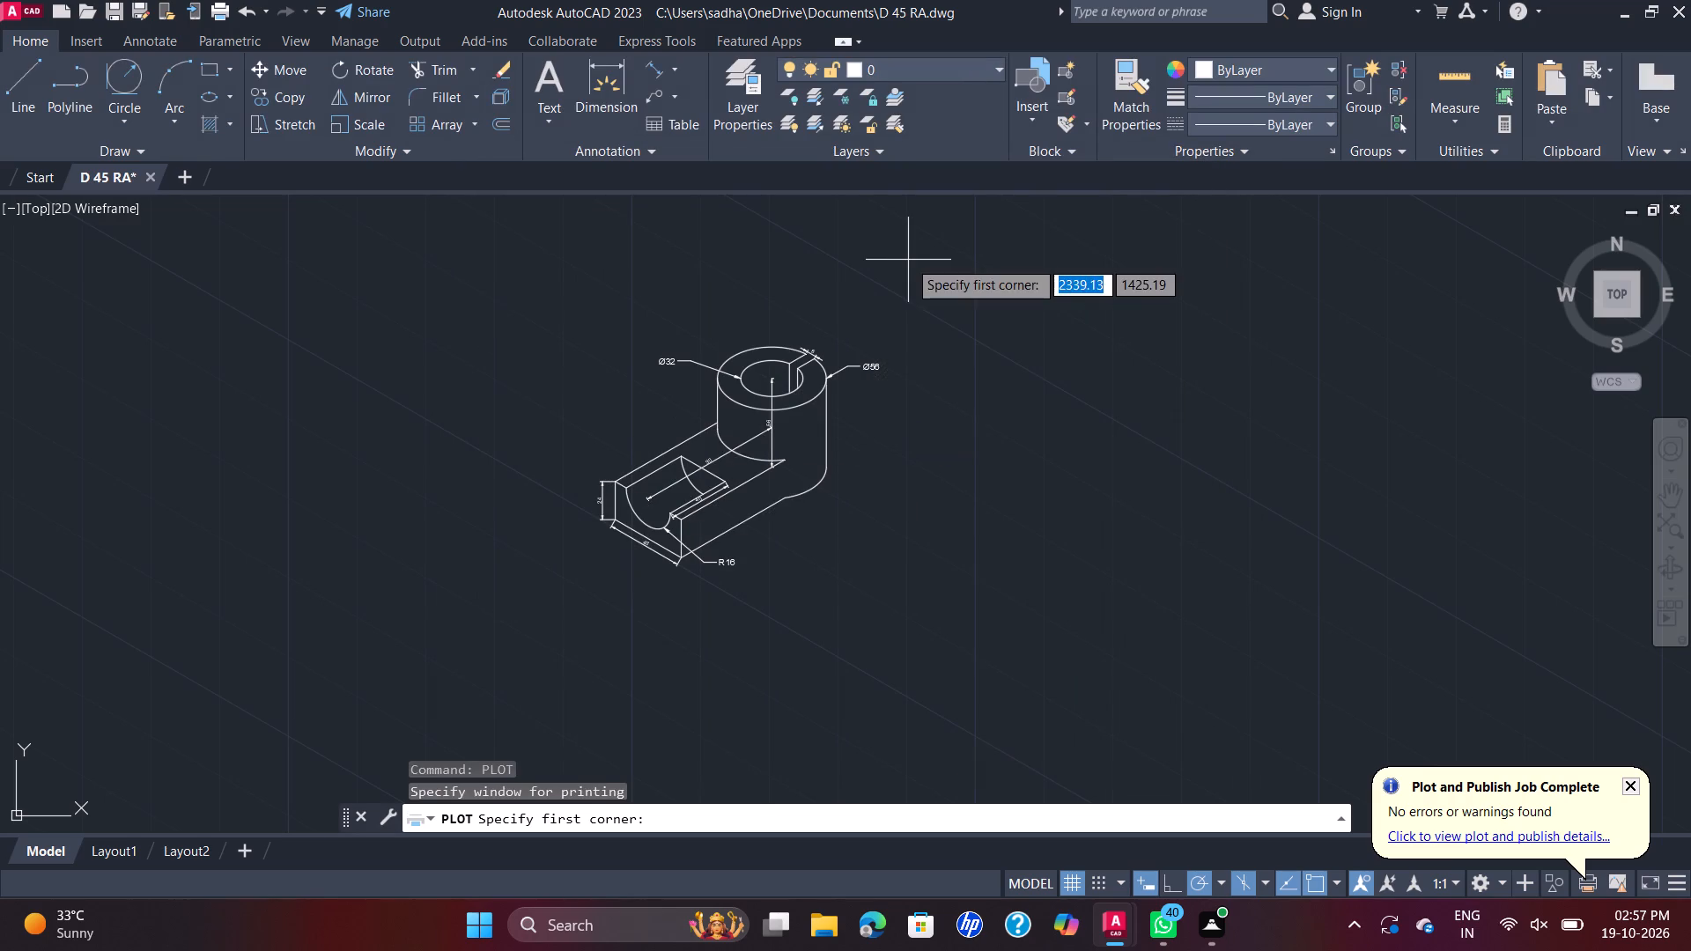
{"action": "left_click", "coordinate": [908, 260]}
{"action": "left_click", "coordinate": [486, 646]}
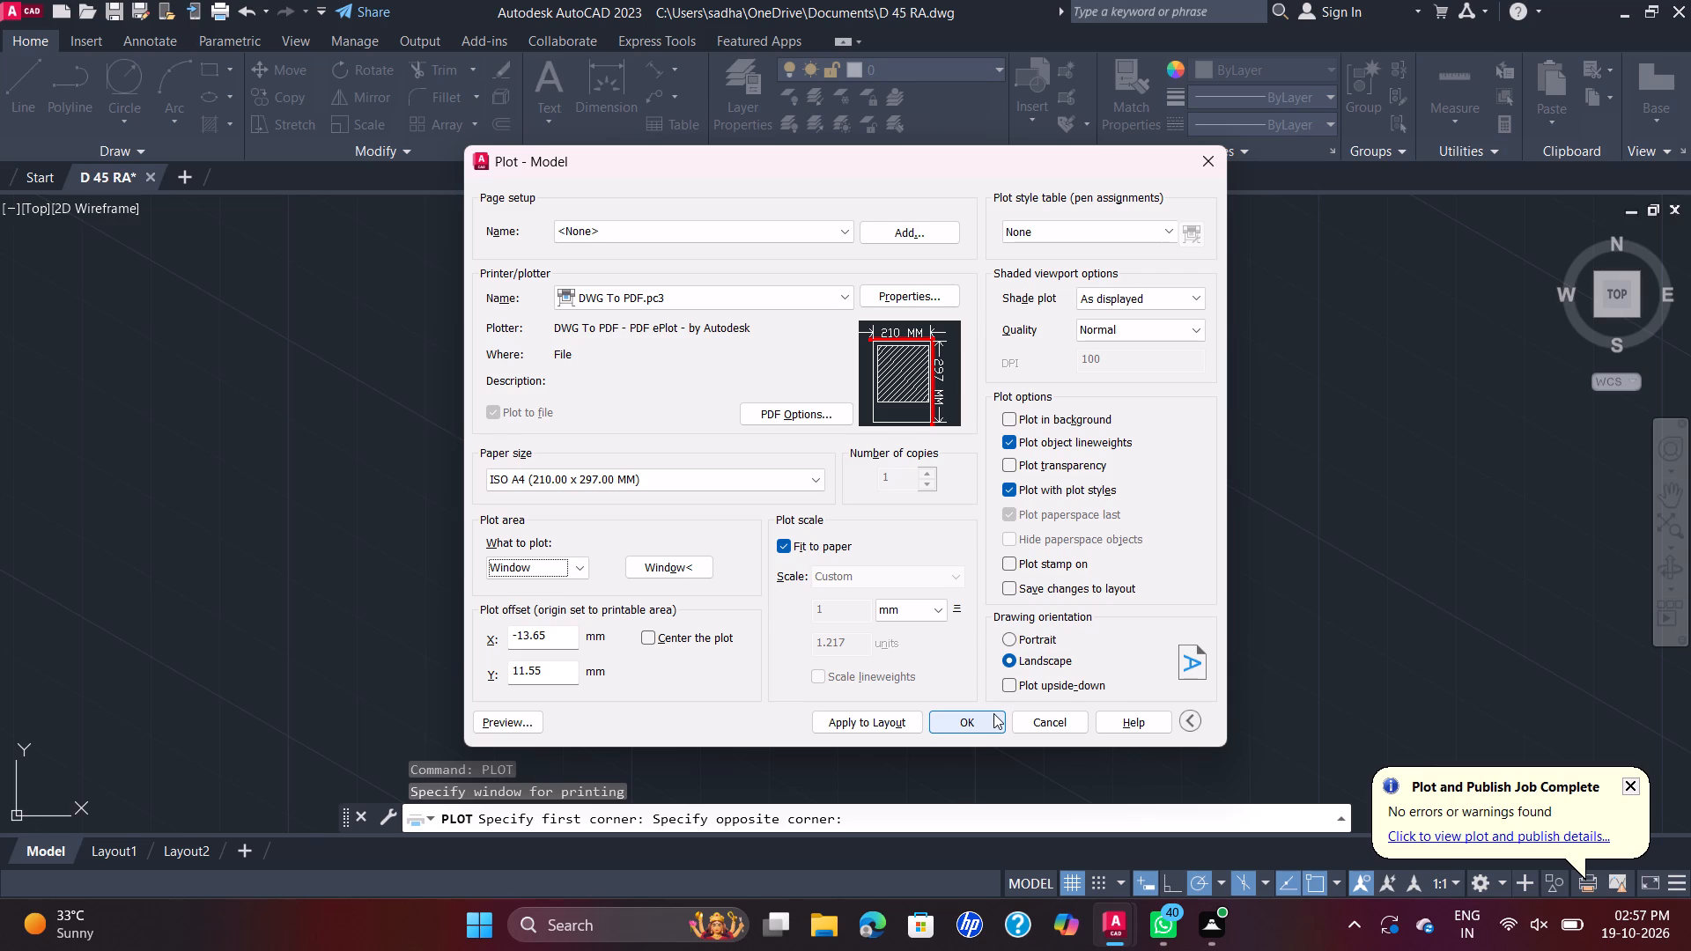
Plot the drawing to PDF, saving it in the Documents folder as D 45 RA-Model.pdf, and dismiss the viewer notice.
{"action": "left_click", "coordinate": [994, 711]}
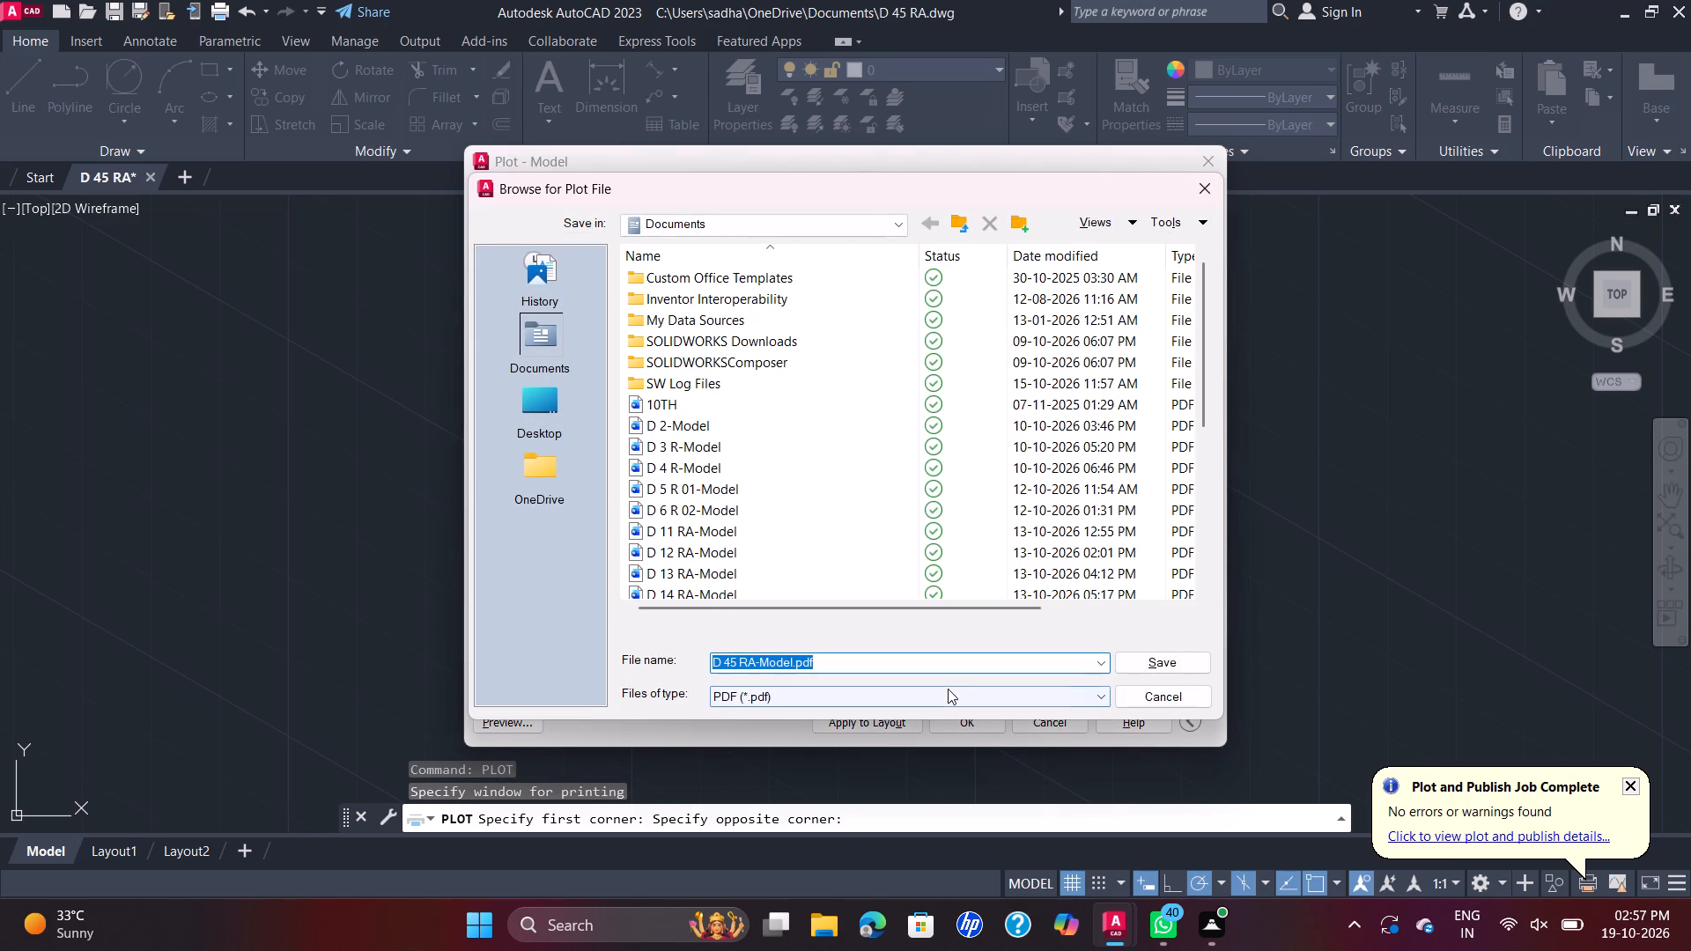
{"action": "left_click", "coordinate": [1190, 655]}
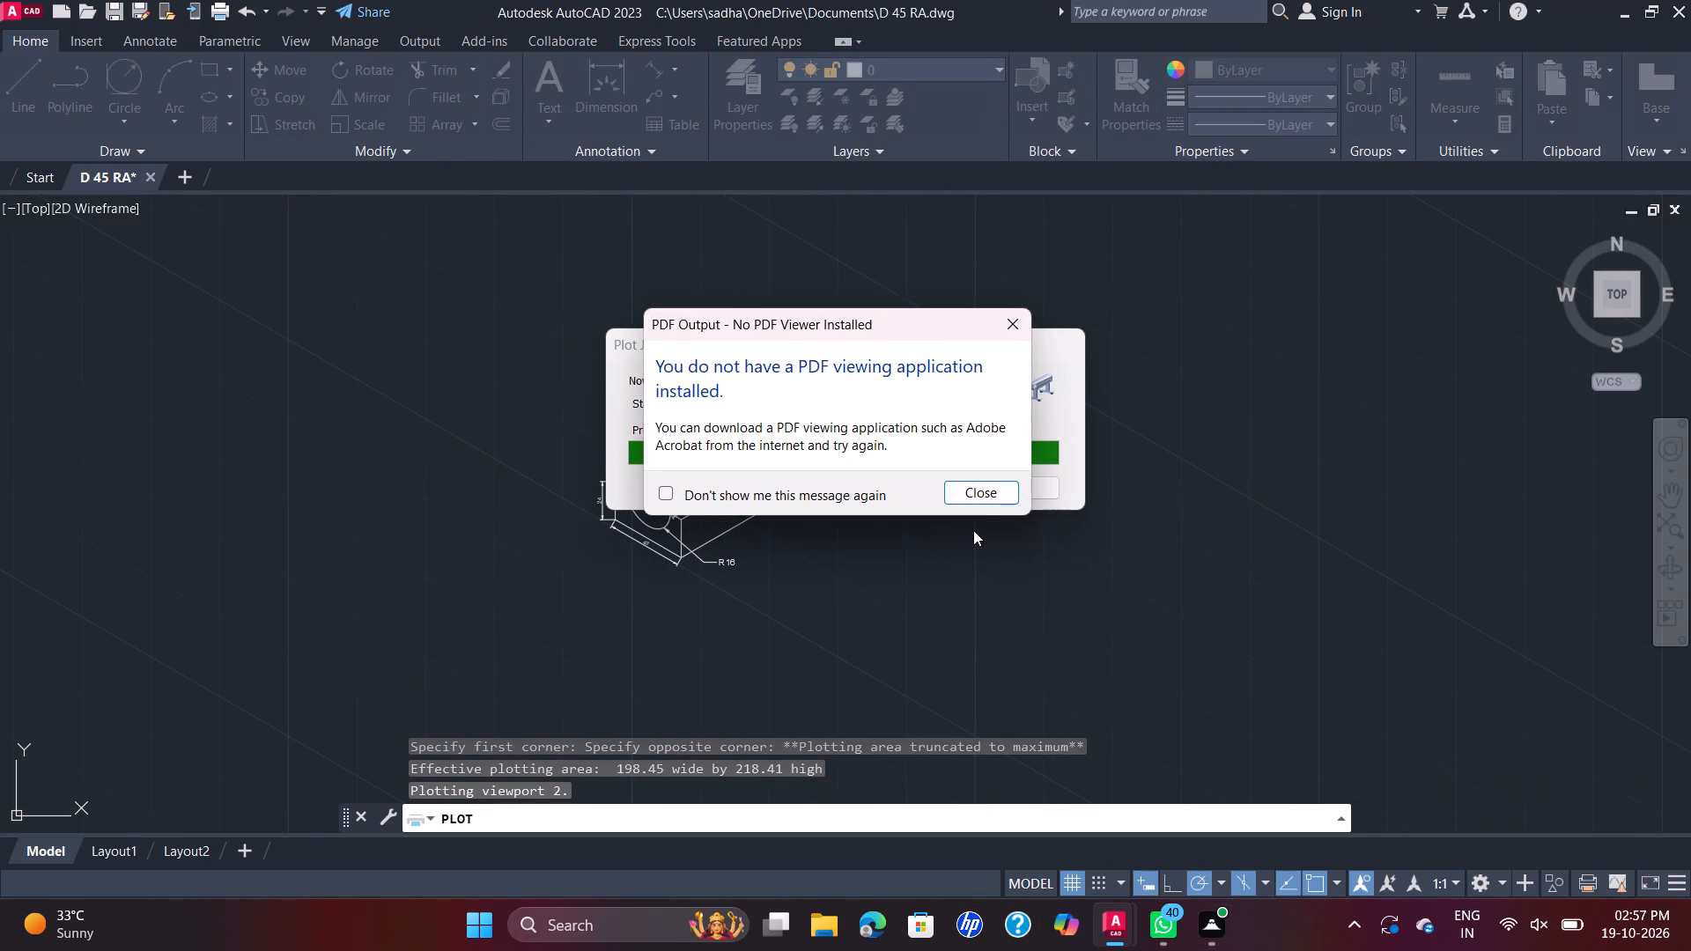
{"action": "left_click", "coordinate": [985, 497]}
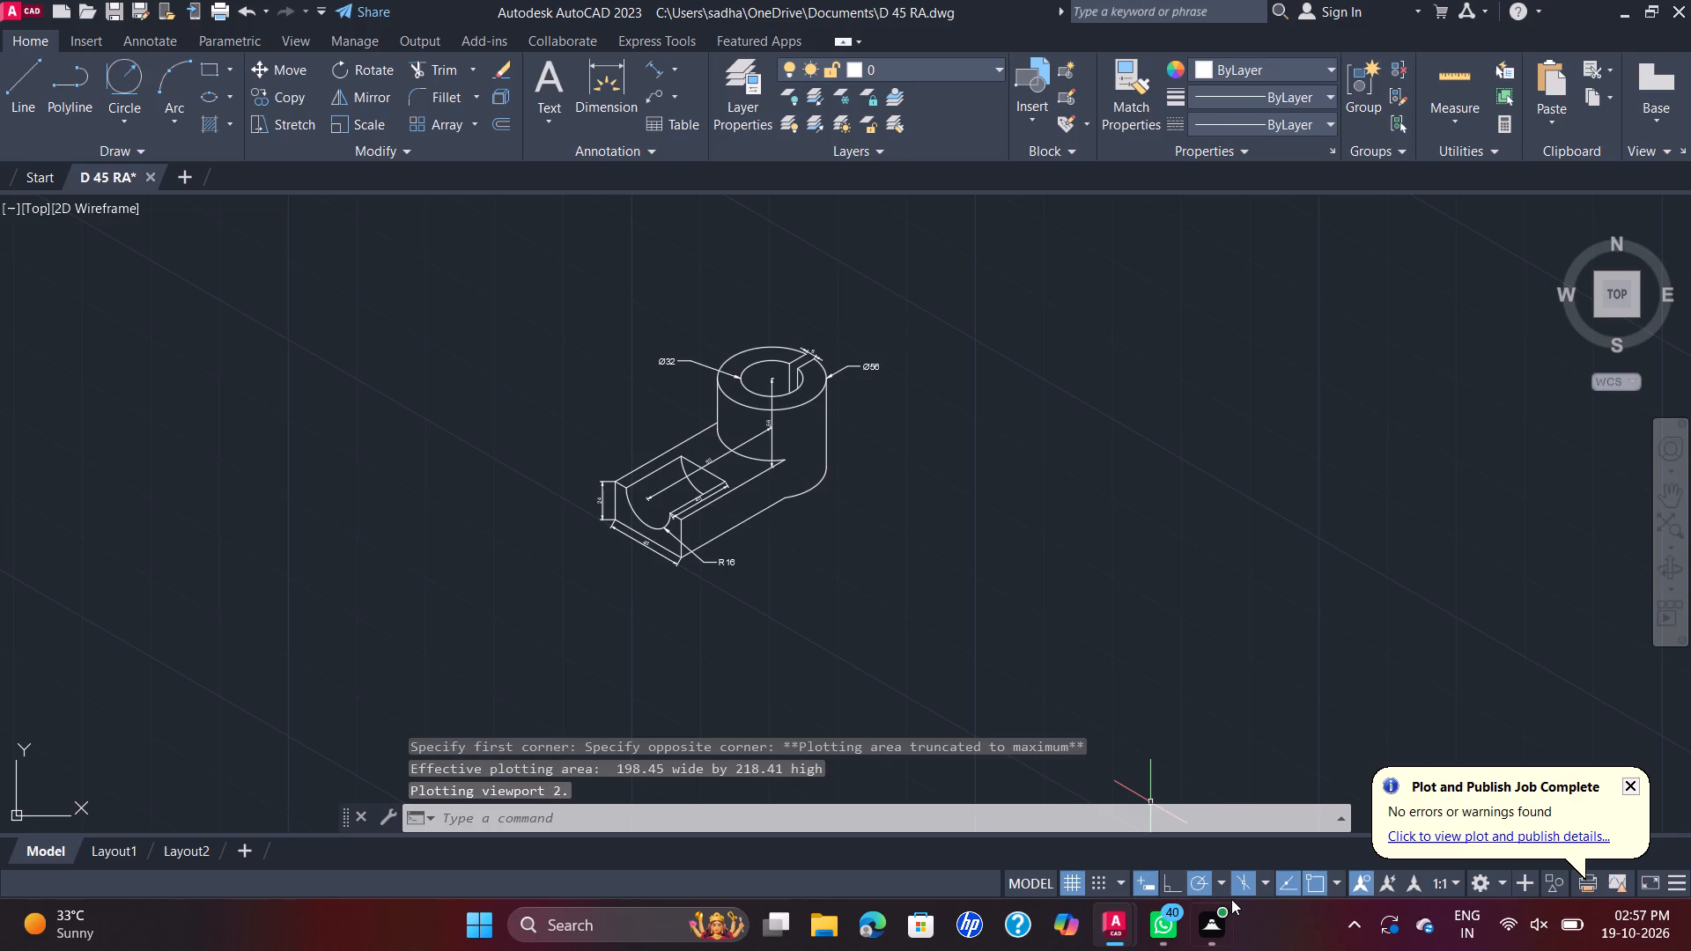